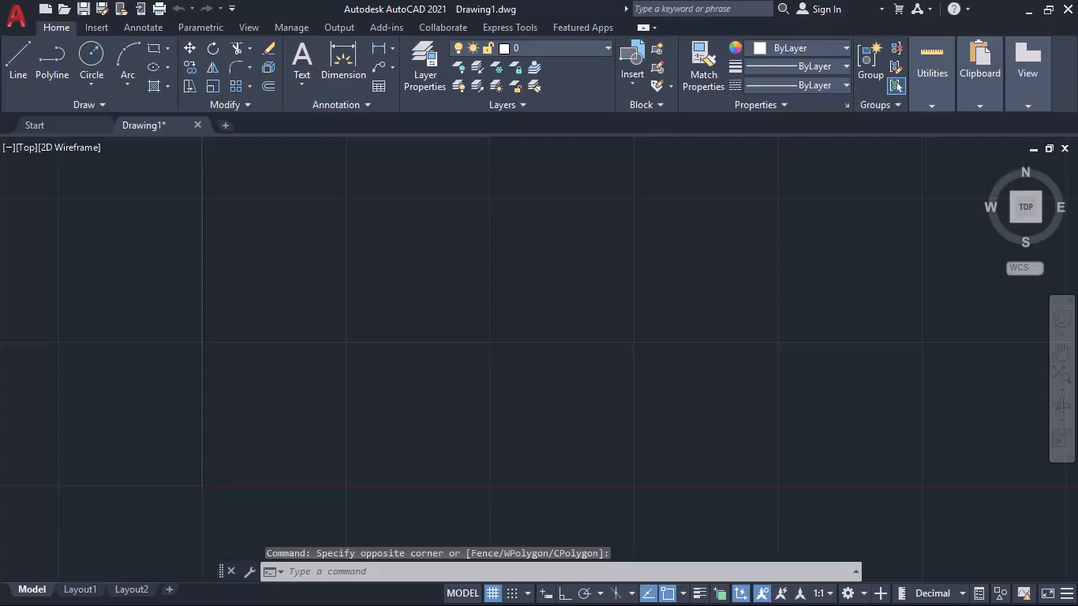
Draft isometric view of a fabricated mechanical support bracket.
Turn on isometric drafting for the empty drawing, using the left isoplane.
middle_drag(500, 335, 317, 407)
middle_drag(402, 368, 380, 402)
scroll(375, 360, down, 2)
middle_drag(429, 357, 328, 367)
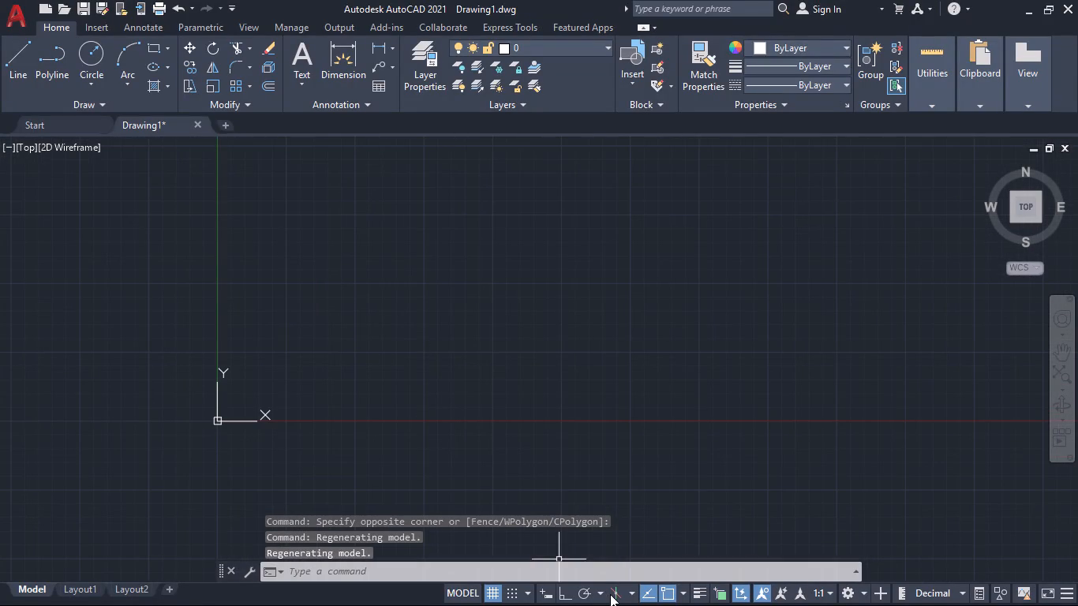
click(610, 594)
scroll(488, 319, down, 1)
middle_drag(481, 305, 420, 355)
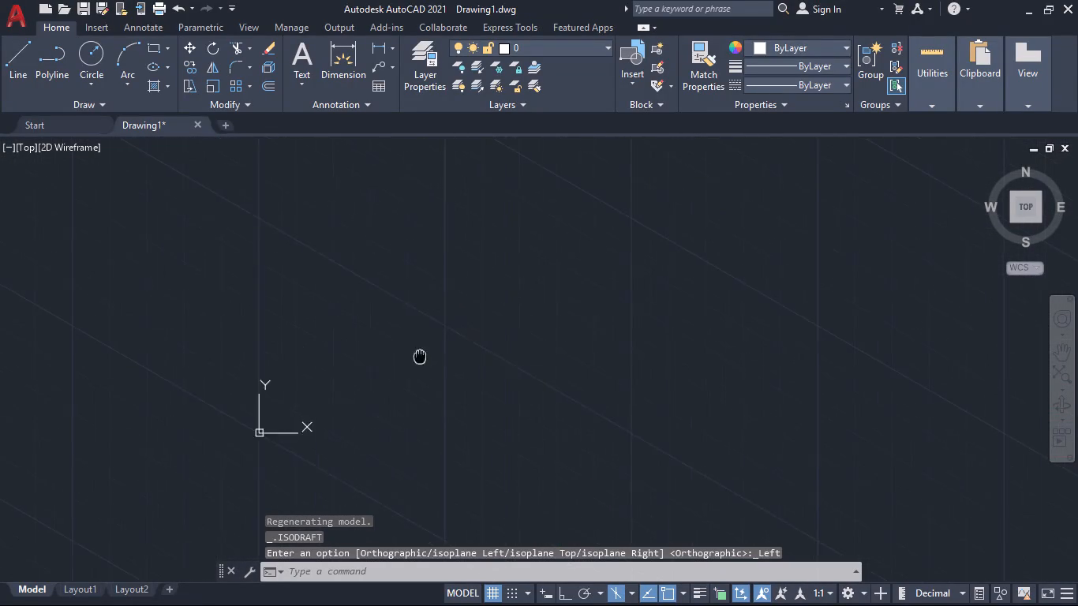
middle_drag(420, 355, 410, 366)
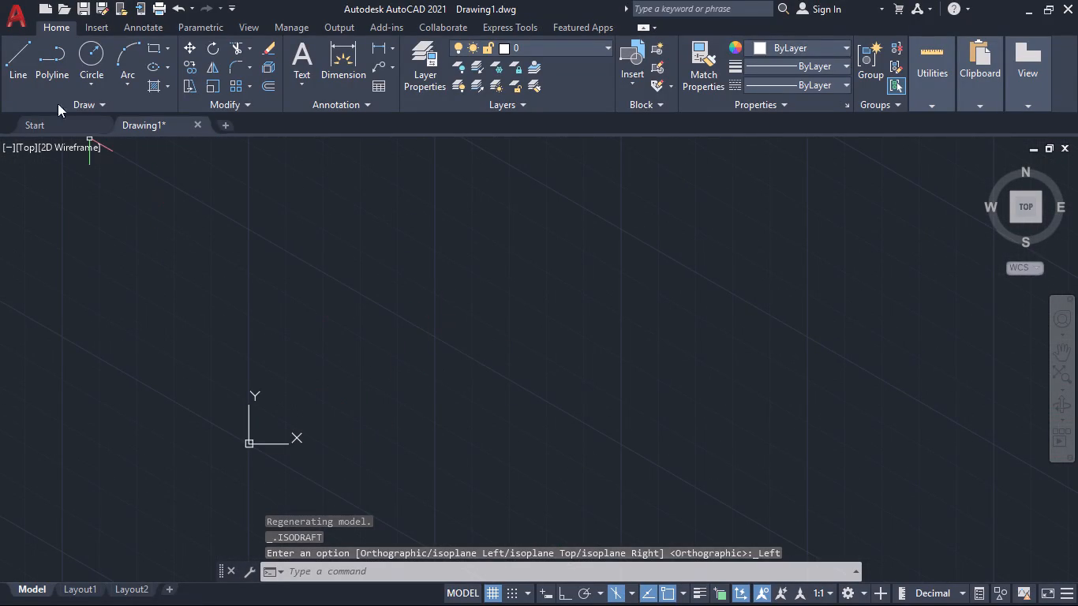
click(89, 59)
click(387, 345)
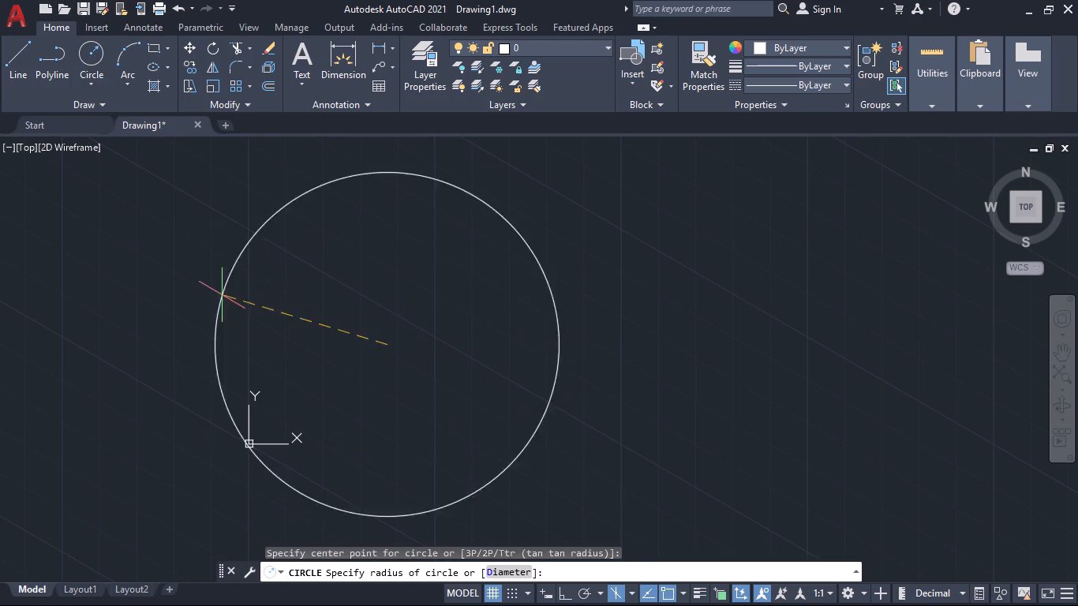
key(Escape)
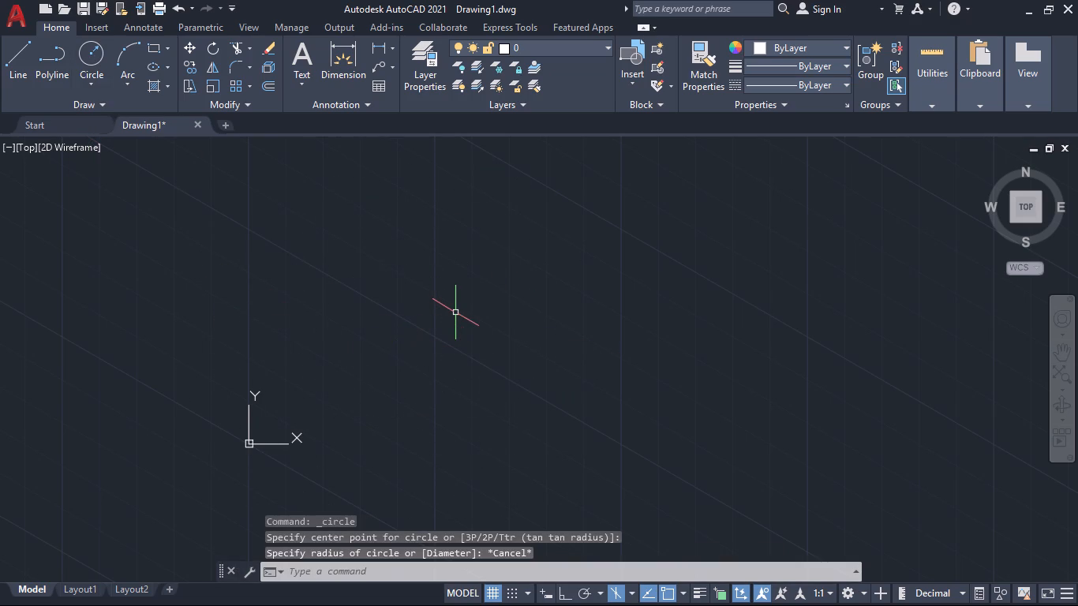
Draw an isocircle above and right of the origin, switching to the top isoplane and using a radius of 247.5751.
text(el)
key(Return)
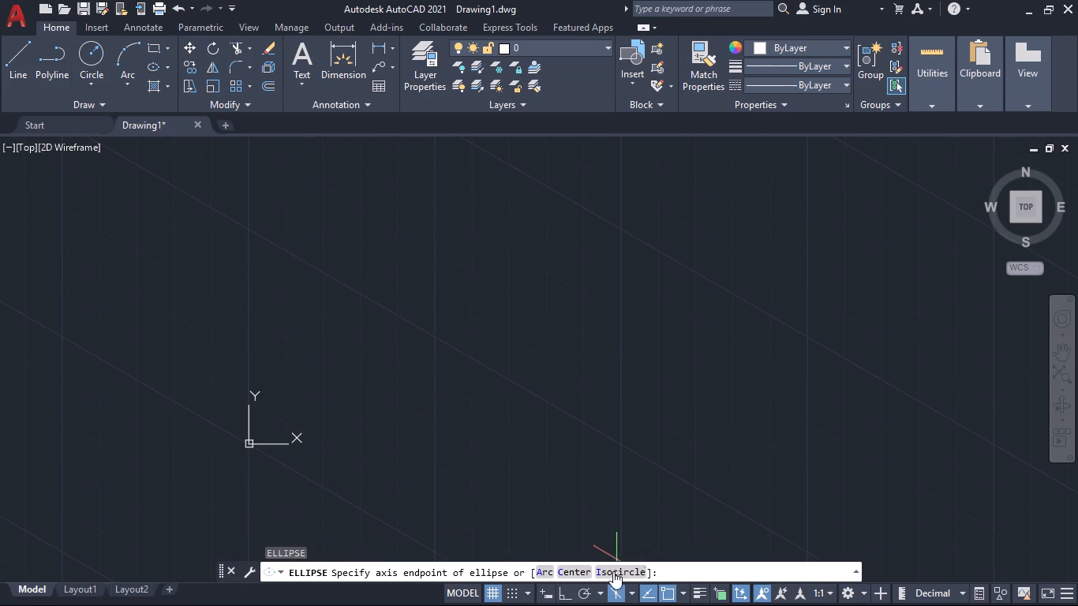
click(613, 571)
click(522, 252)
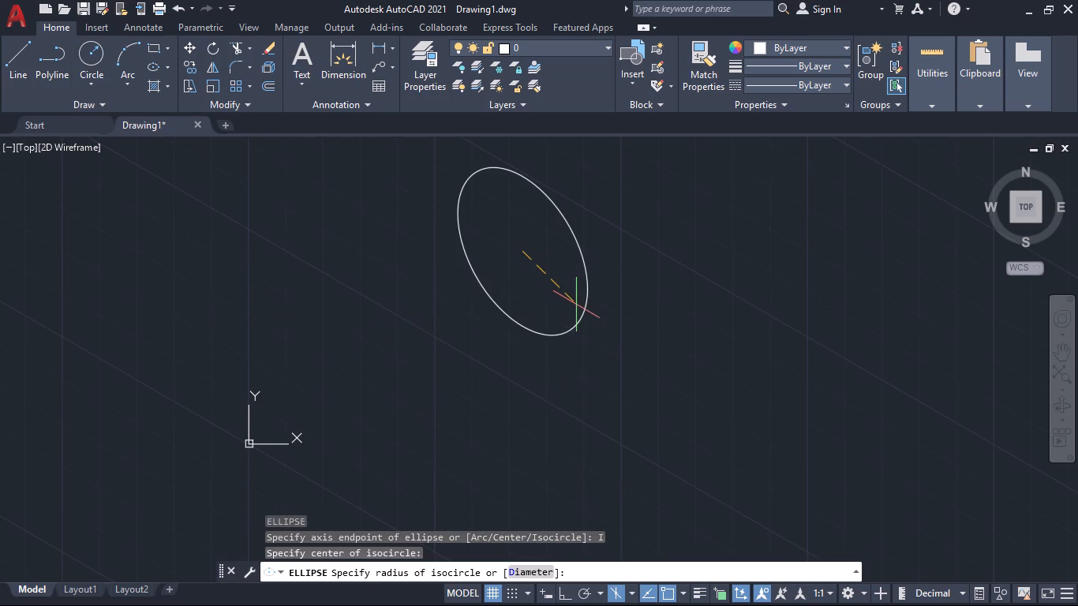
click(628, 590)
click(632, 549)
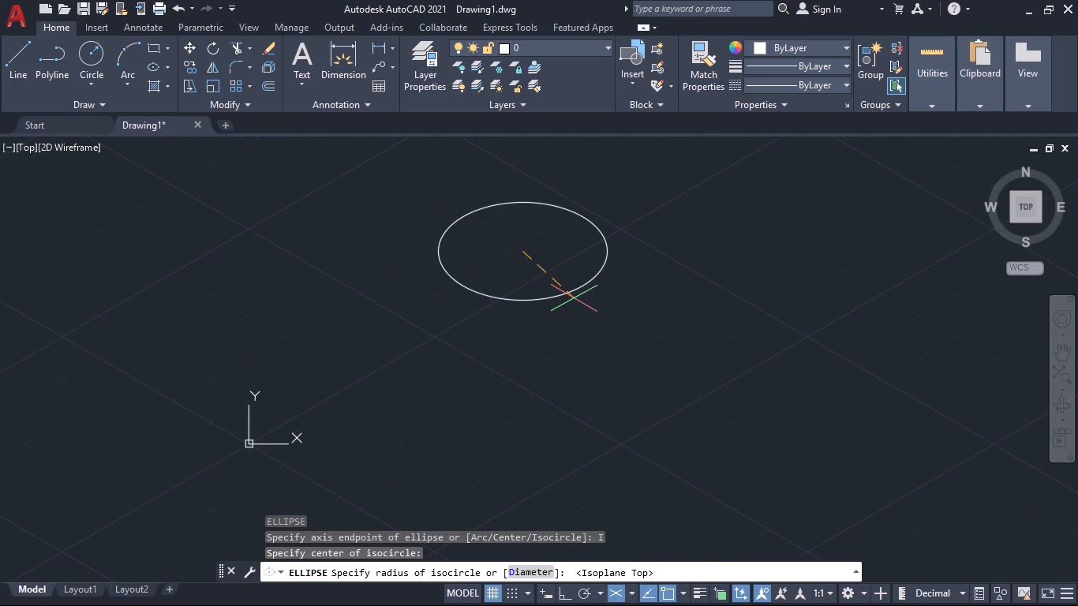
key(Up)
key(BackSpace)
key(BackSpace)
key(BackSpace)
key(BackSpace)
key(BackSpace)
key(BackSpace)
key(BackSpace)
key(BackSpace)
key(BackSpace)
key(BackSpace)
key(BackSpace)
key(BackSpace)
key(BackSpace)
key(BackSpace)
key(Up)
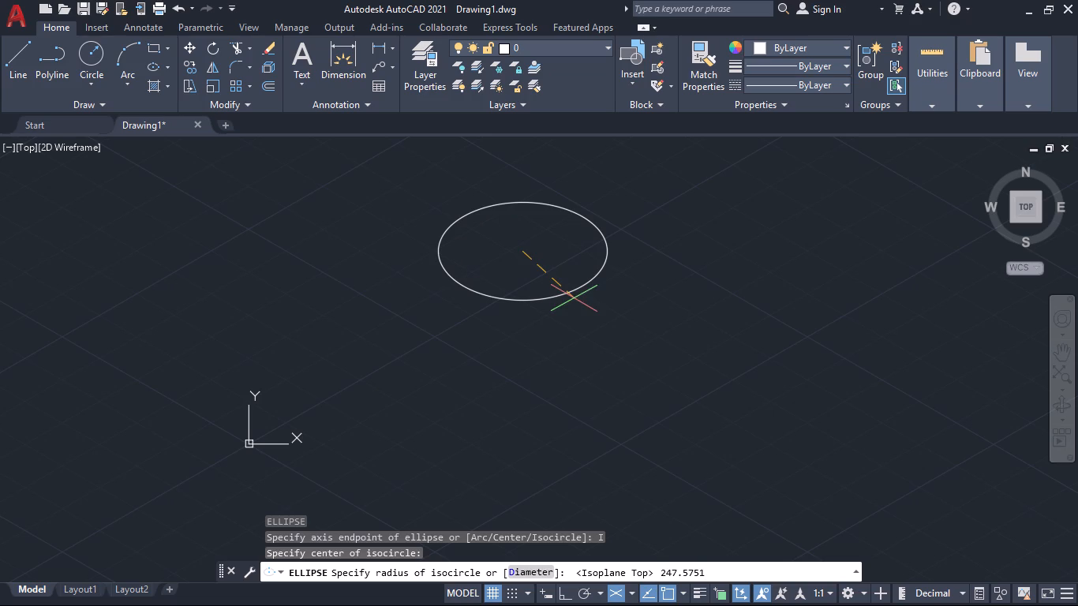
key(Return)
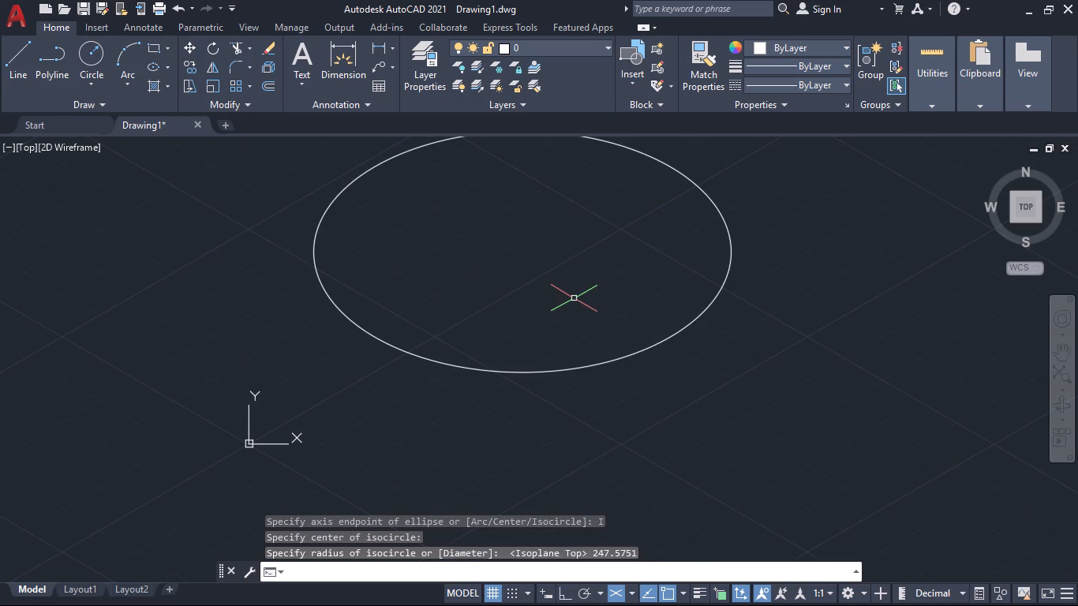
Delete the isocircle near the origin.
scroll(575, 294, down, 2)
middle_drag(626, 388, 438, 451)
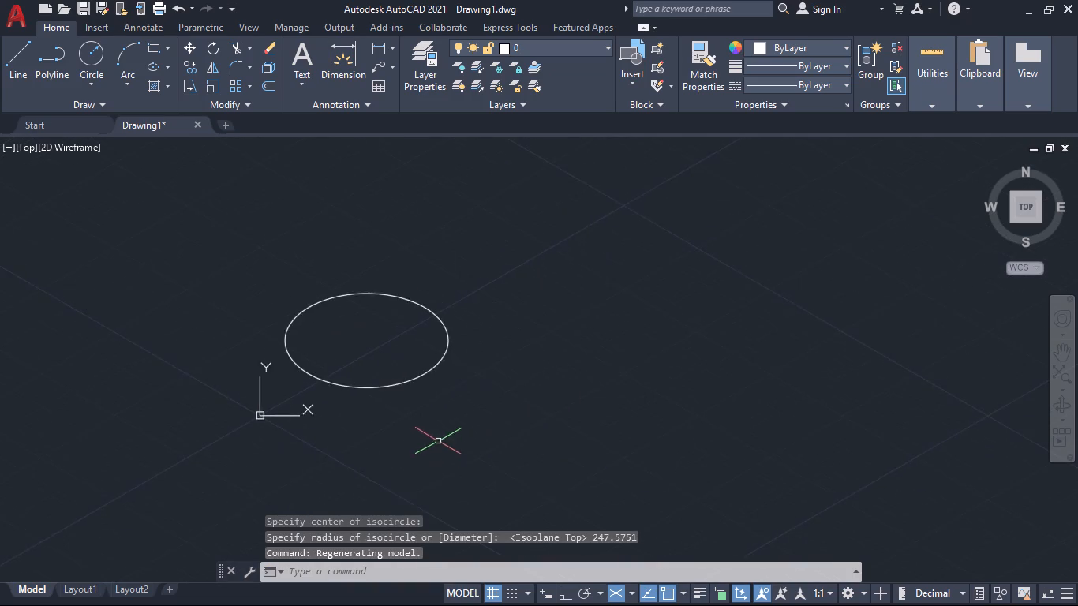
scroll(438, 441, down, 2)
middle_drag(450, 443, 372, 462)
click(360, 427)
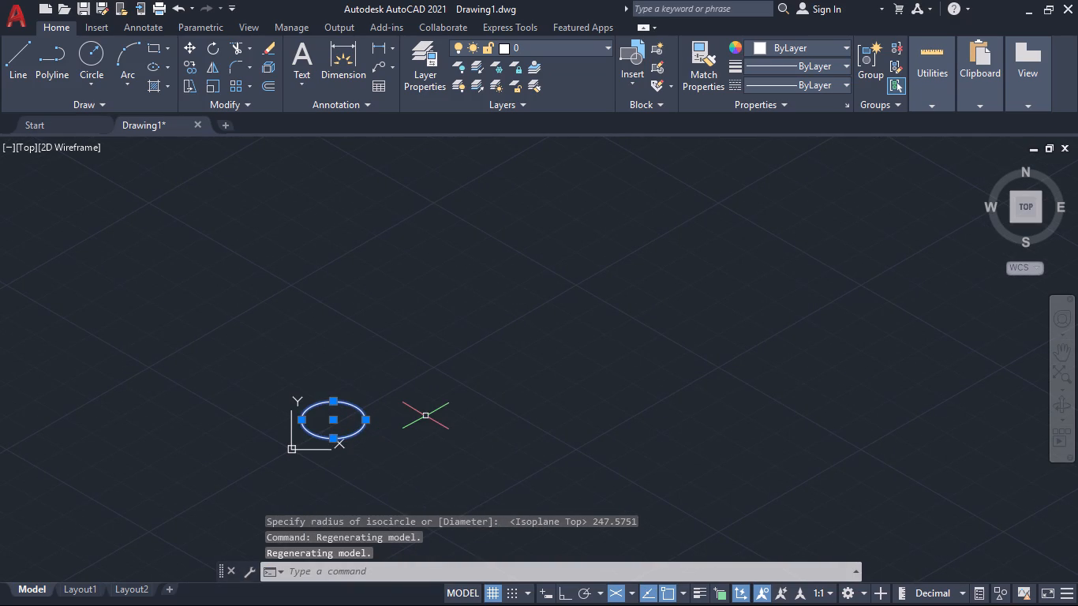
key(Delete)
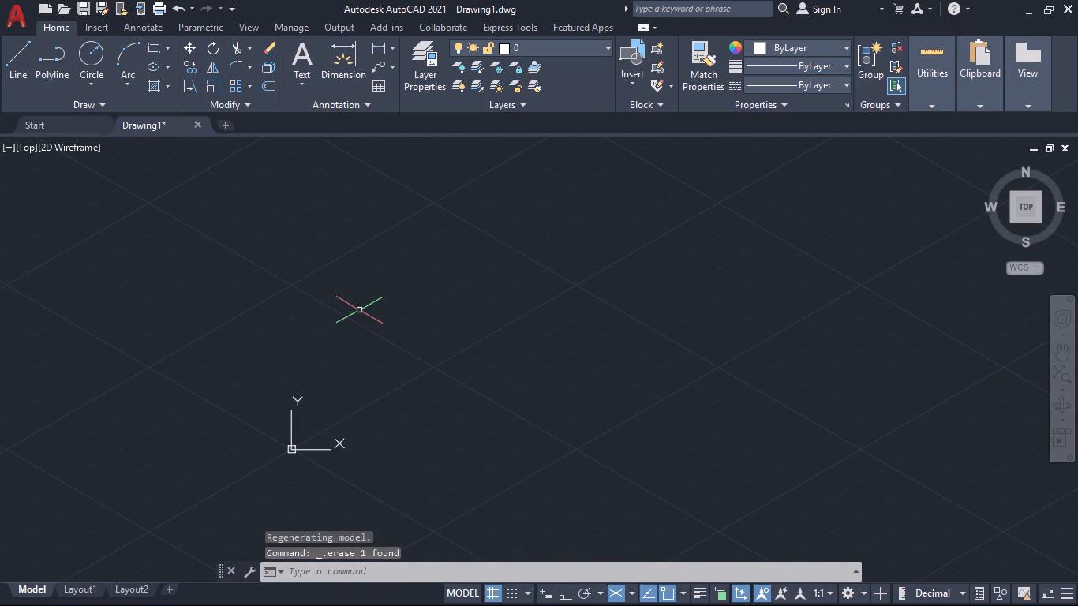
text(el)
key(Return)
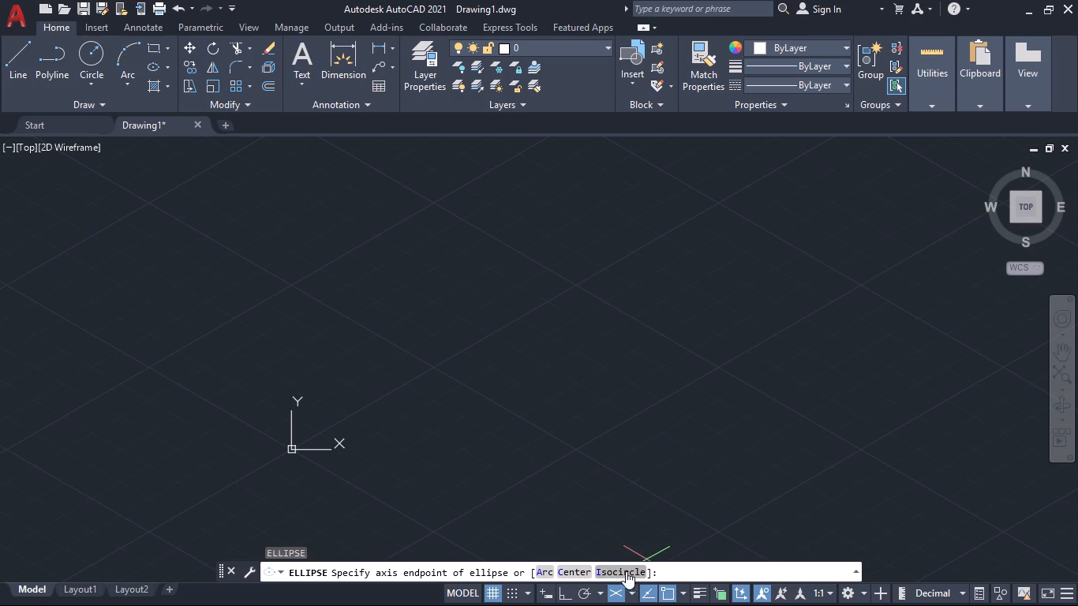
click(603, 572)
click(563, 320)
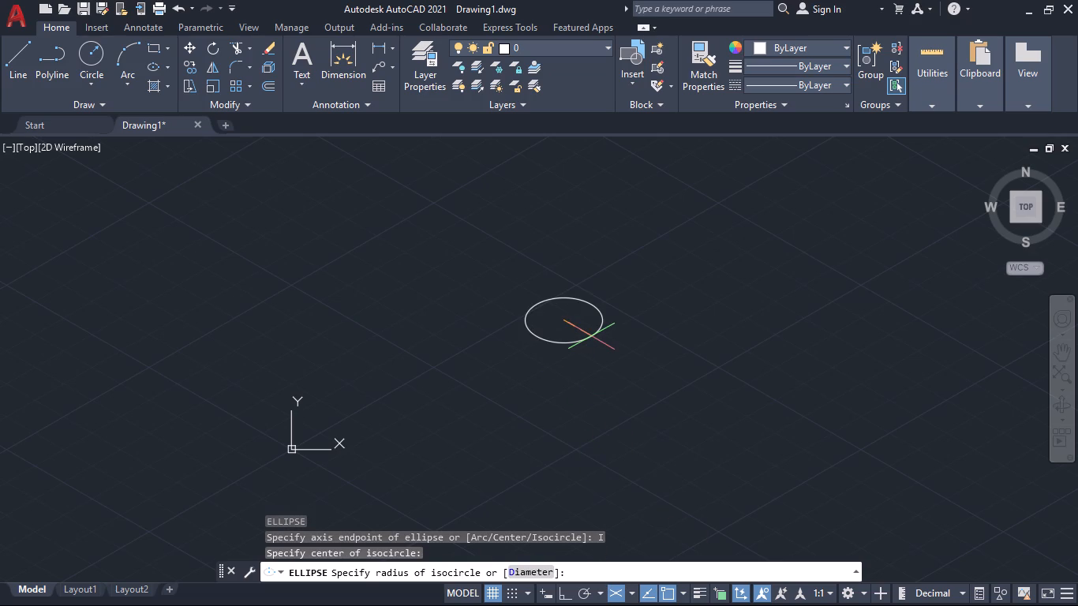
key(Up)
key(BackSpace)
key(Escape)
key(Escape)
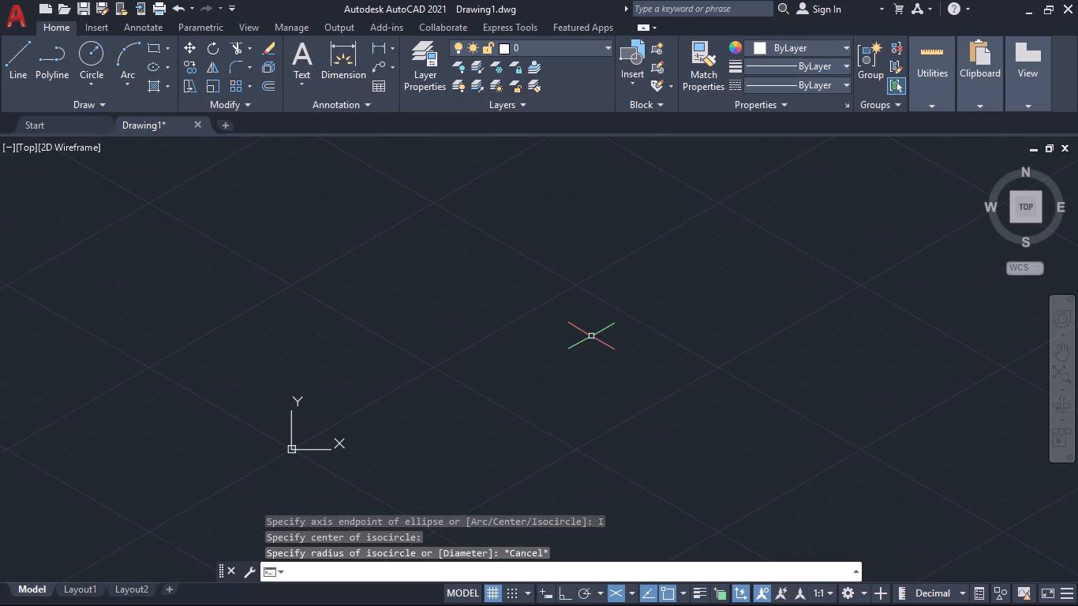
Configure the drawing units to a millimeter insertion scale and a length precision of 0.0.
text(un)
key(Return)
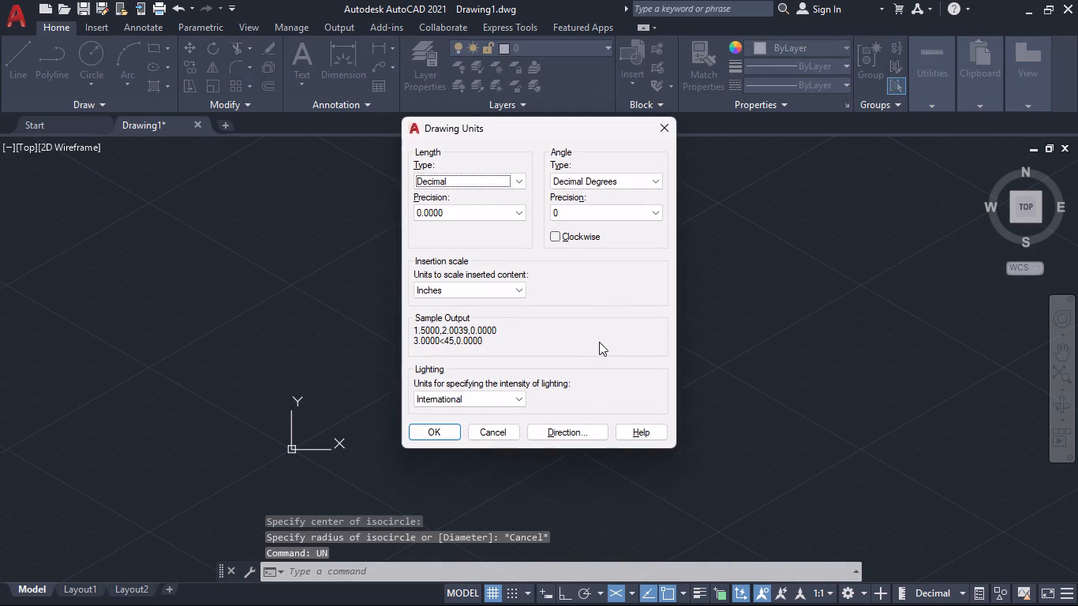
click(494, 178)
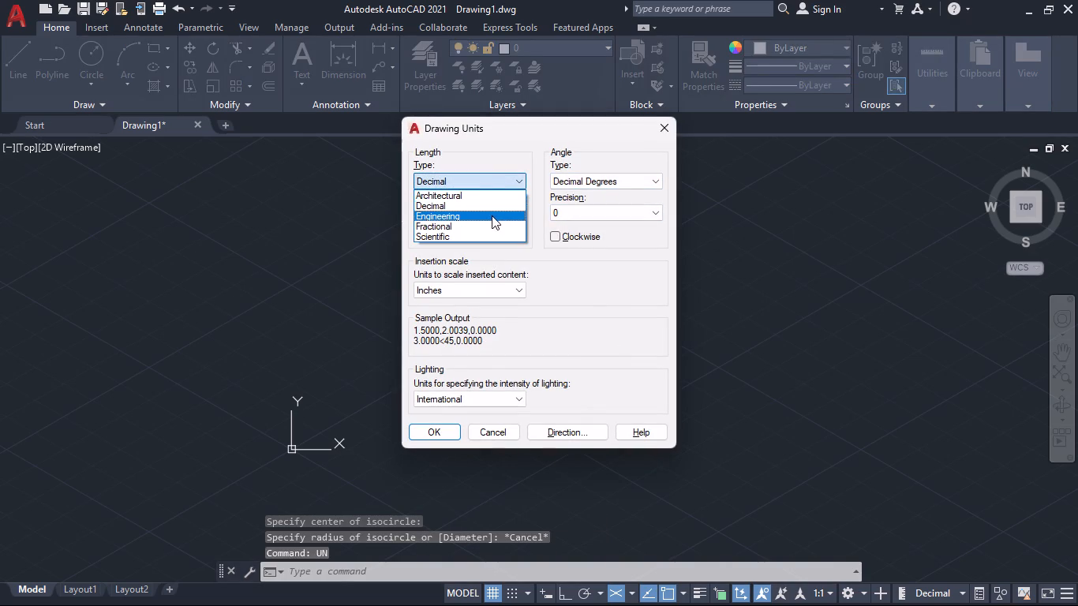
click(508, 284)
click(507, 283)
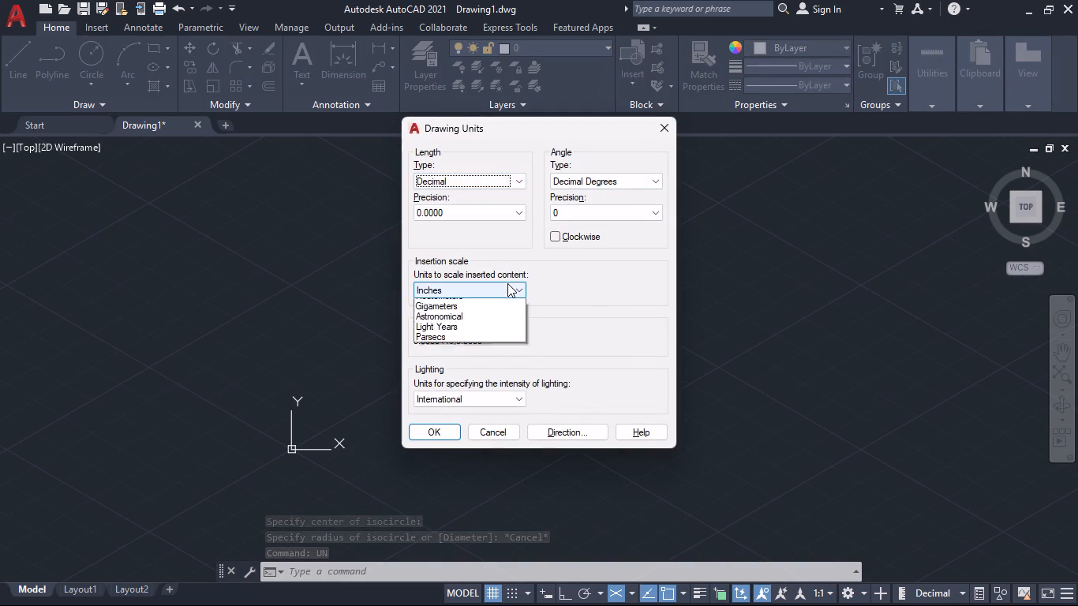
click(473, 355)
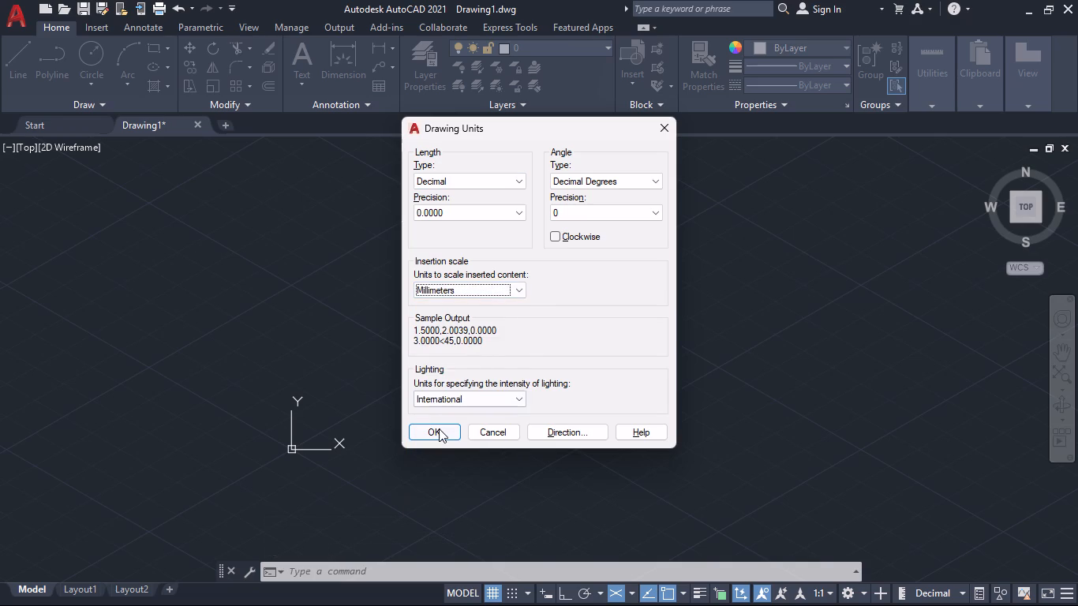
click(439, 428)
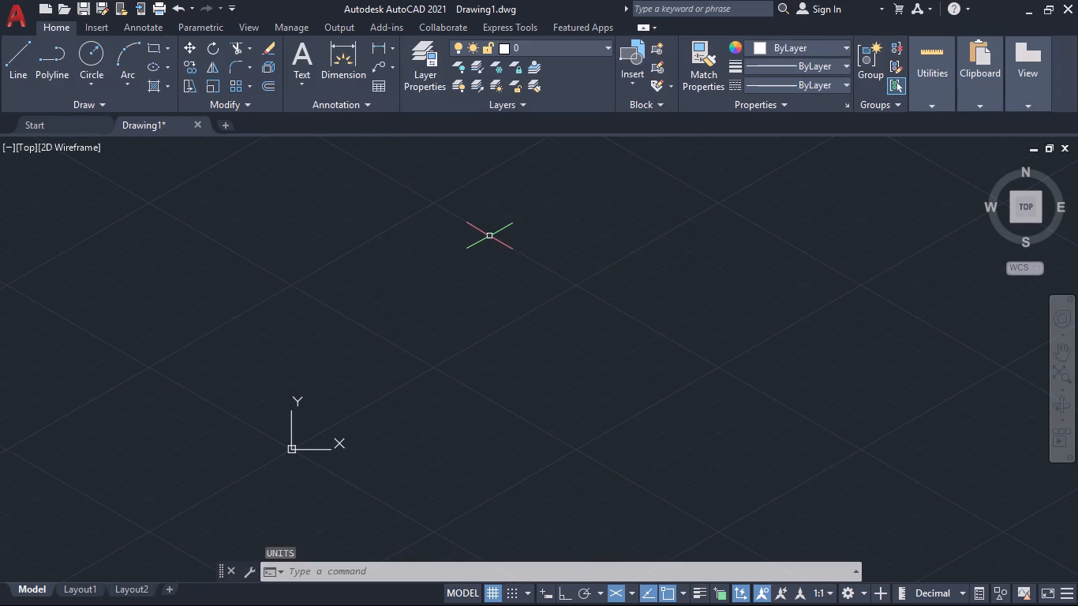
key(space)
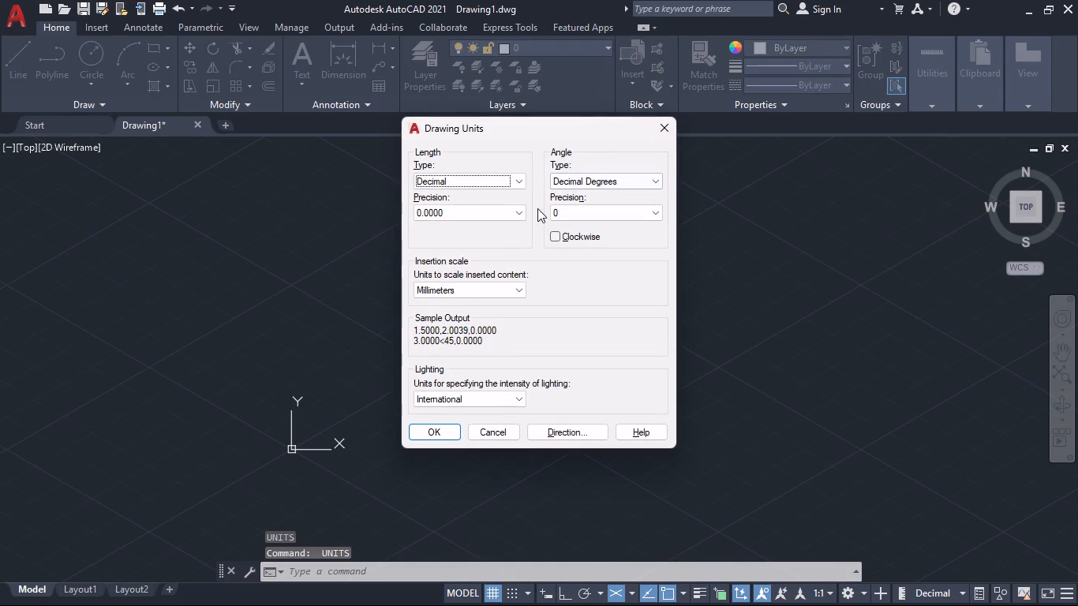
click(518, 215)
click(468, 241)
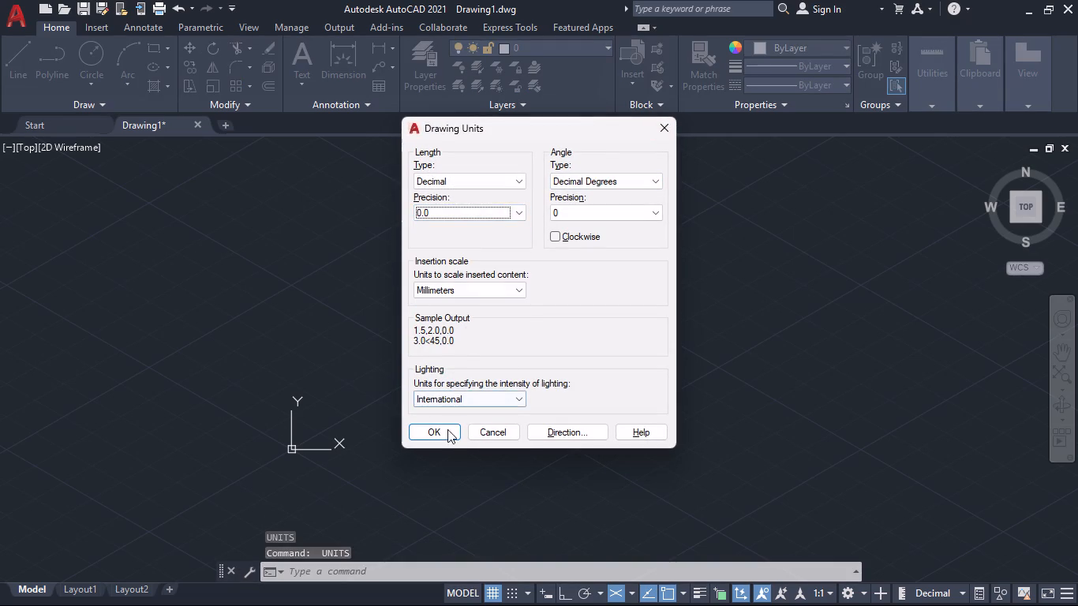
click(447, 432)
click(507, 297)
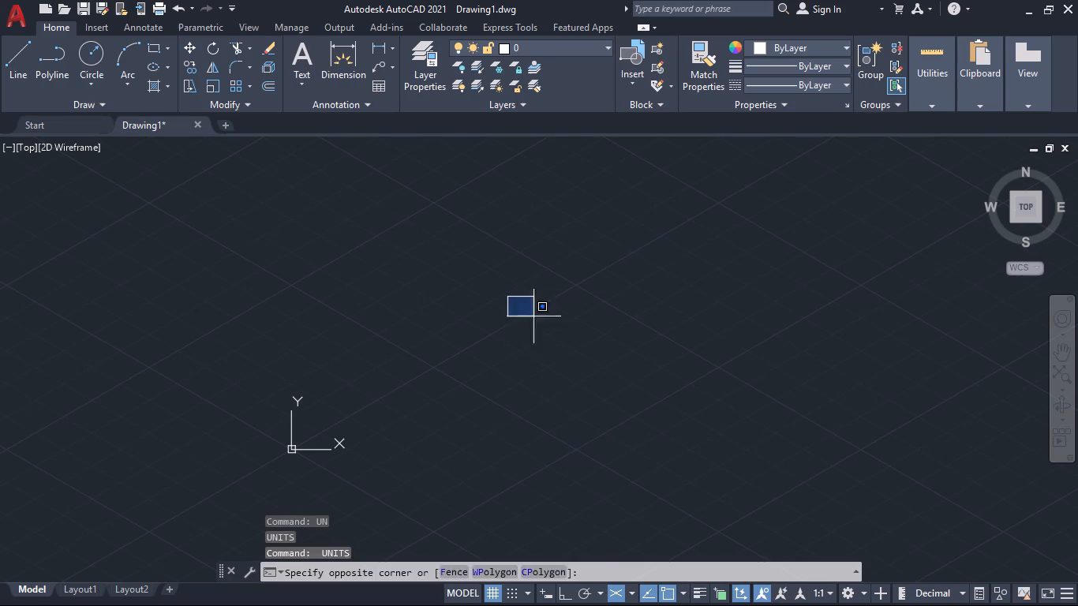
click(586, 359)
Draw an isocircle on the top isoplane in the open area above and right of the origin, reusing the 247.5751 radius.
text(el)
key(Return)
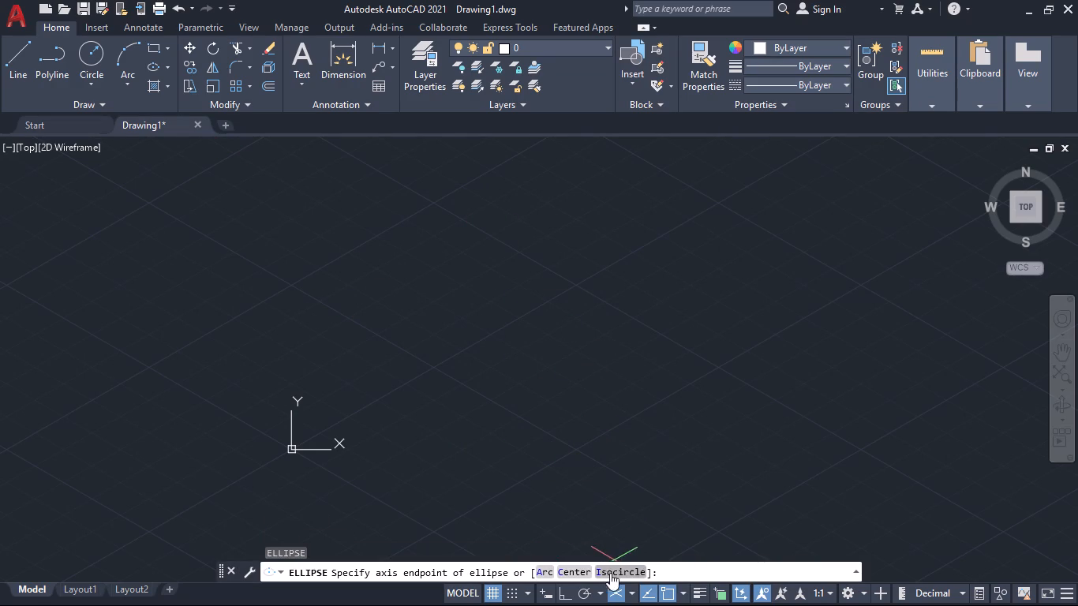
click(610, 573)
click(531, 287)
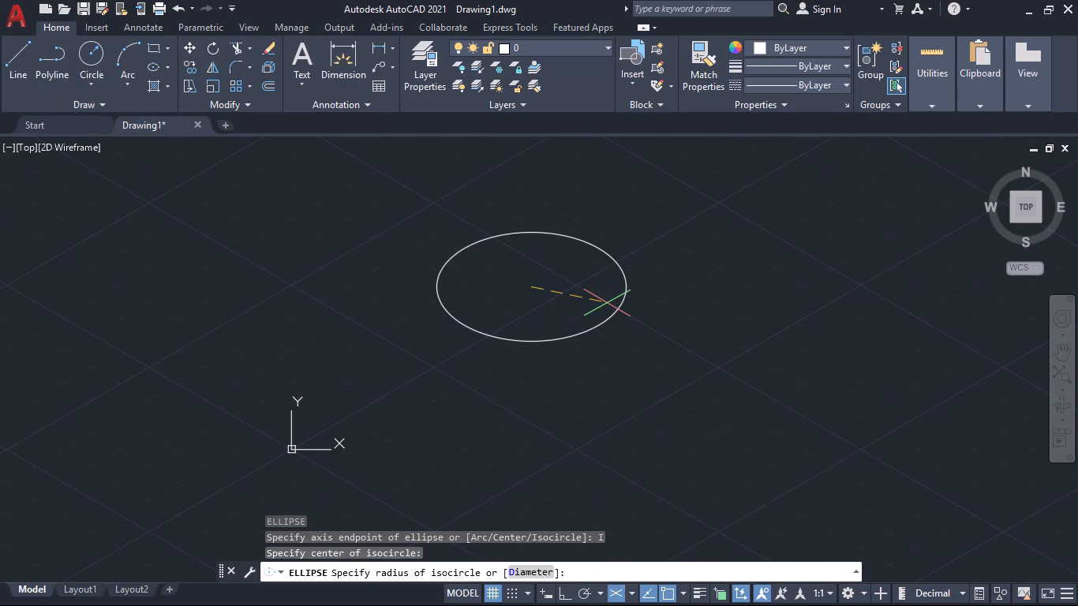
key(Up)
key(Return)
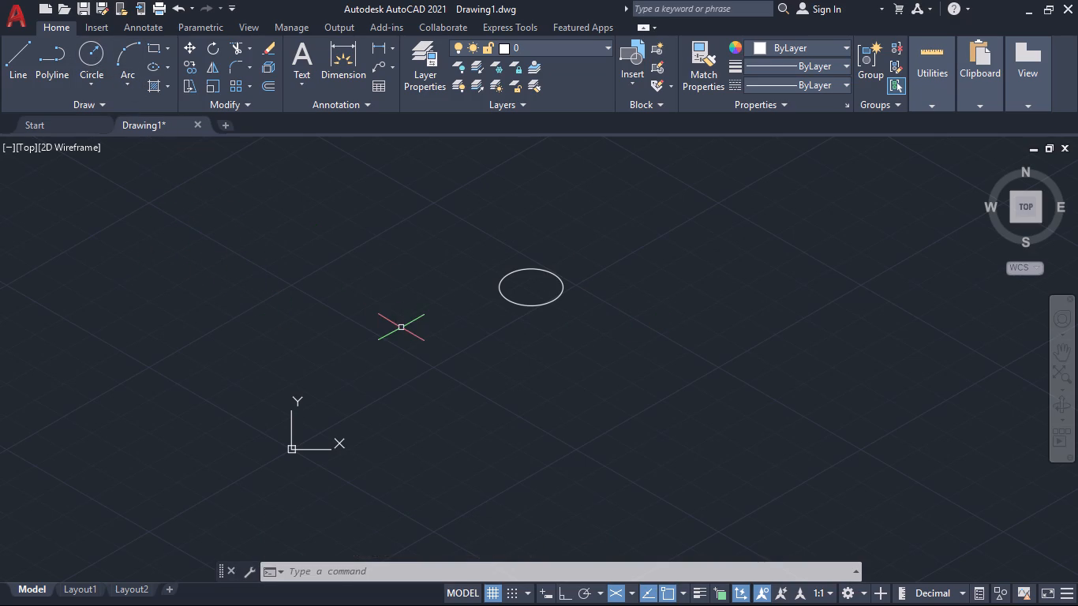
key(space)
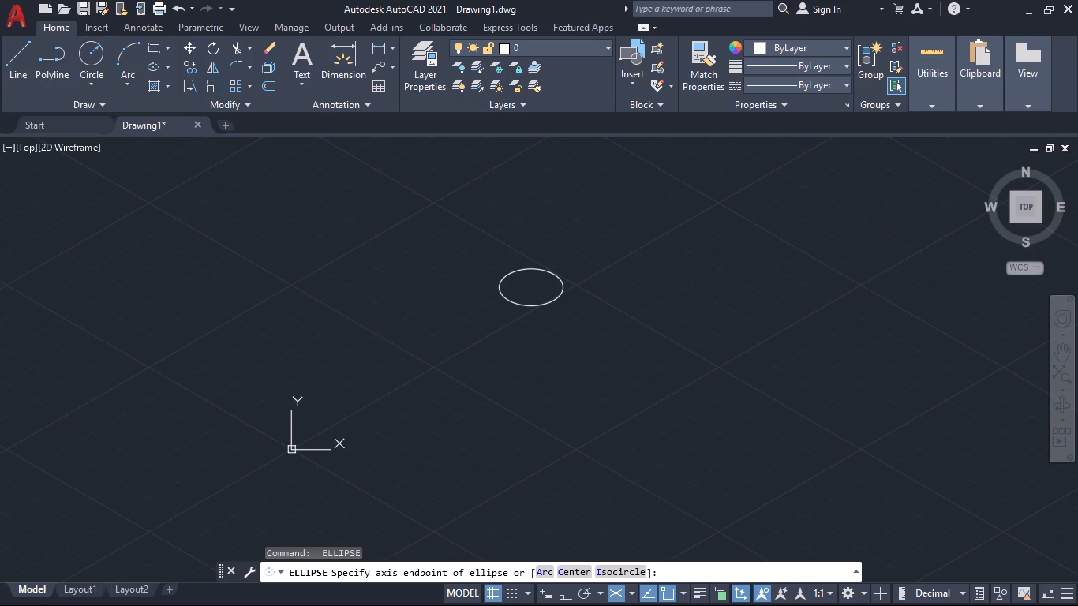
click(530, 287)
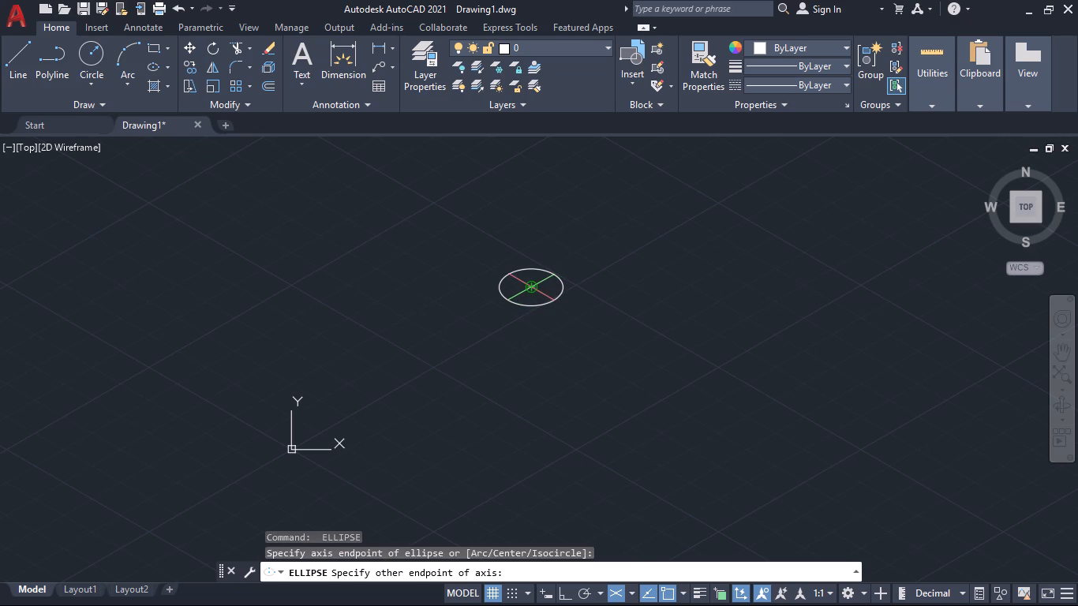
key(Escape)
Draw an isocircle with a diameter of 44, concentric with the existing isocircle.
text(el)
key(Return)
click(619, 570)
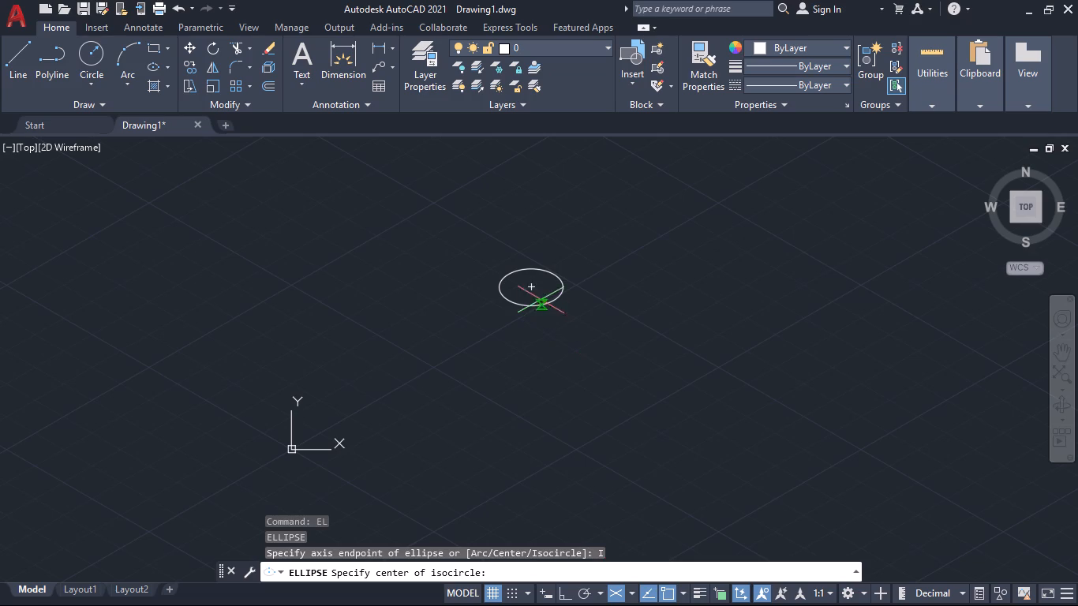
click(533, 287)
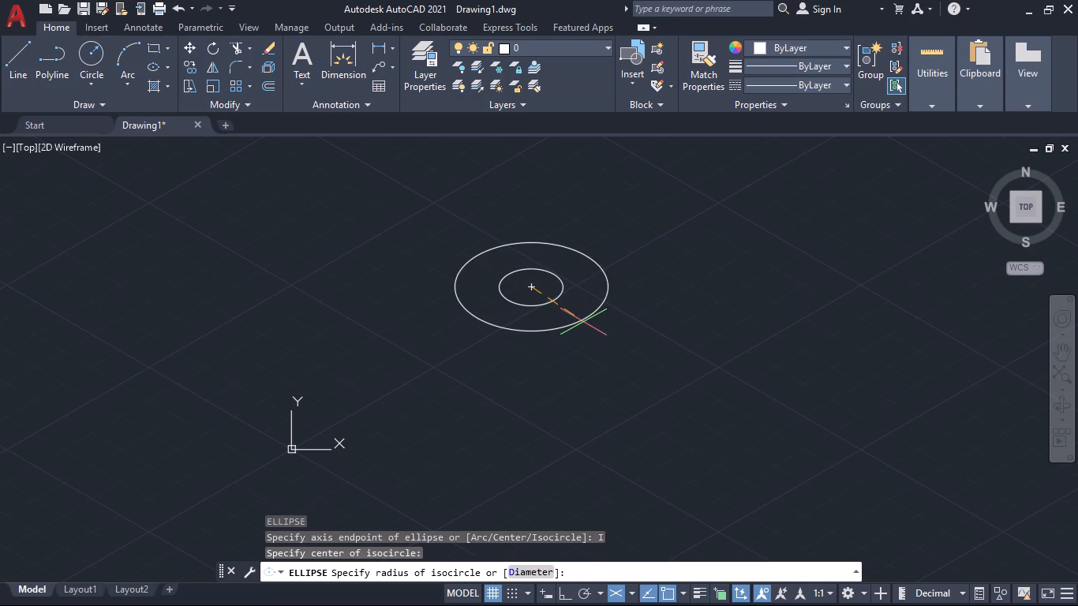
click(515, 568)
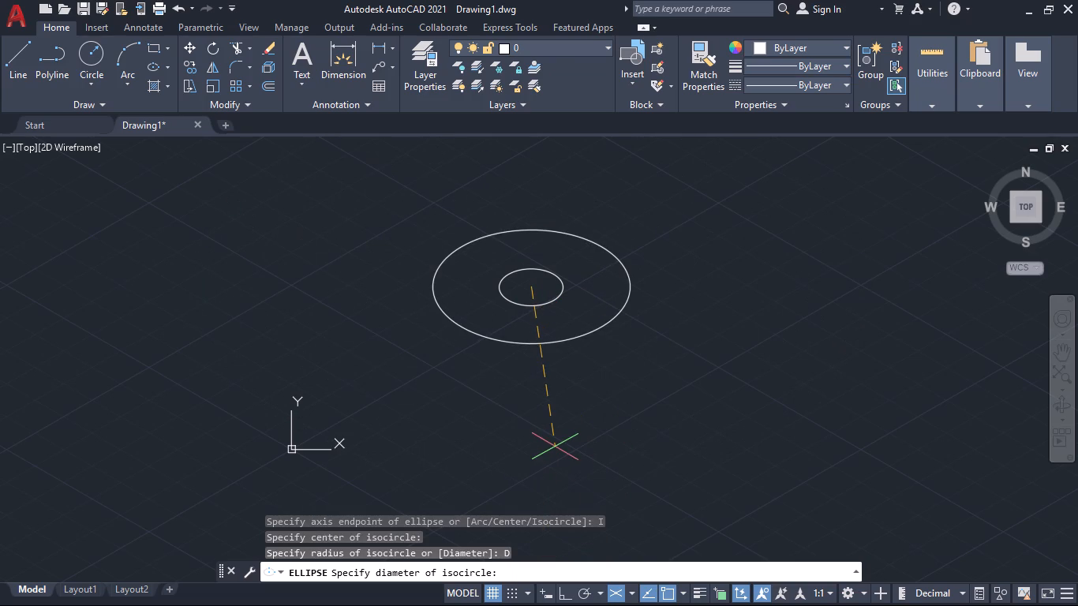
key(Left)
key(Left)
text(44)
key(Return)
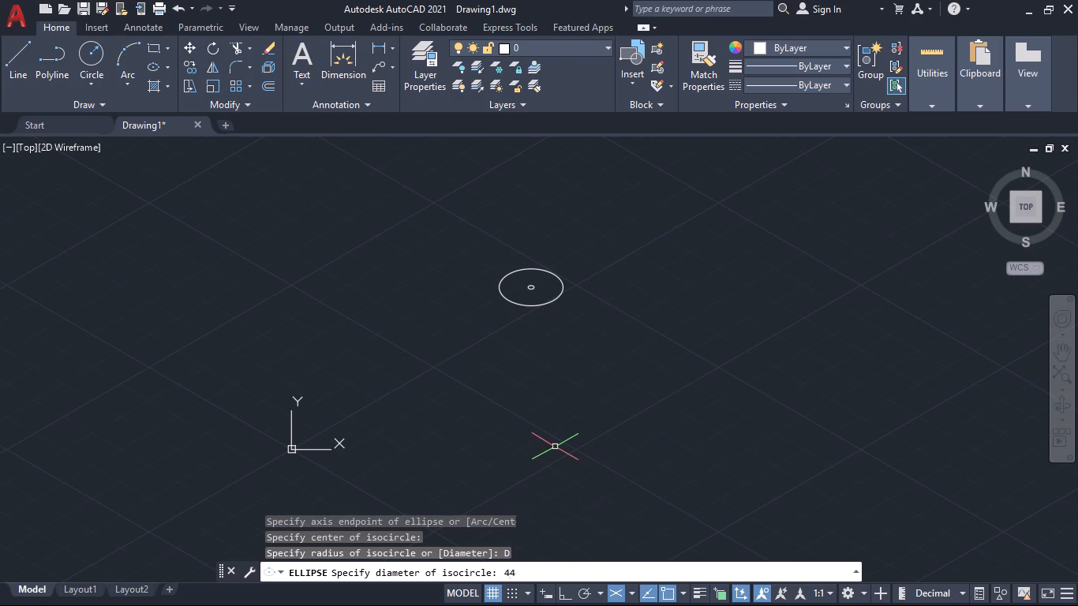
Delete both concentric isocircles.
click(652, 329)
click(485, 258)
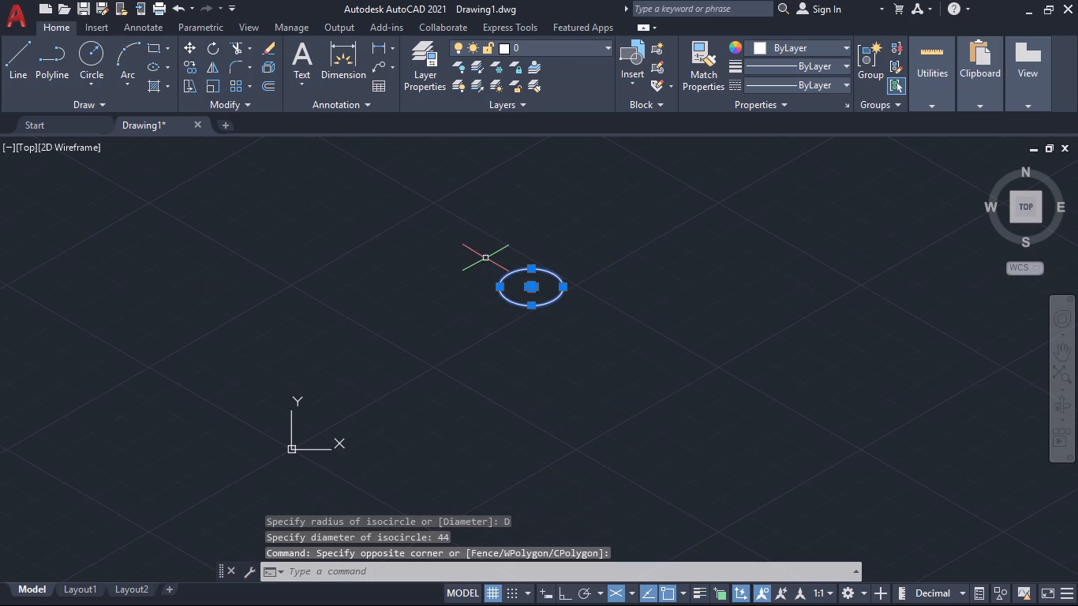
key(Delete)
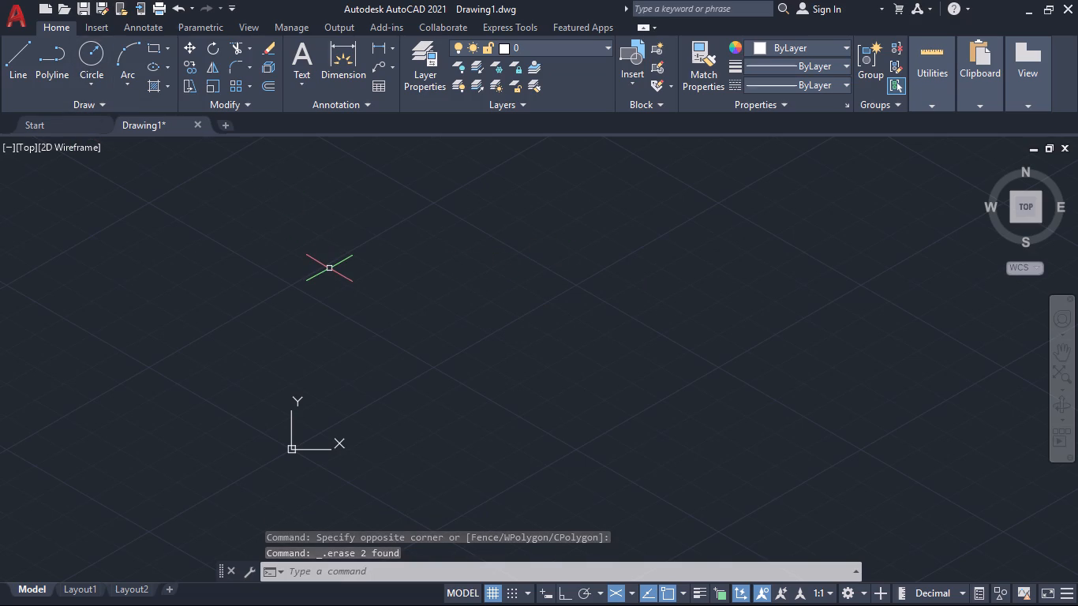
Draw an isocircle with a radius of 8 on the top isoplane, in the open area above and right of the origin.
text(el)
key(Return)
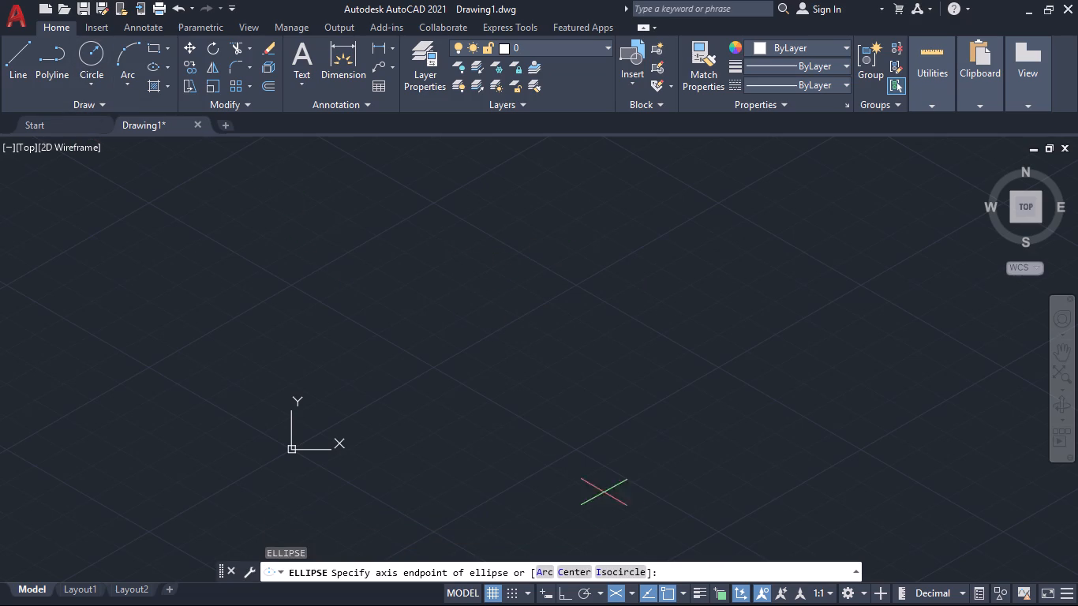
click(629, 574)
click(601, 299)
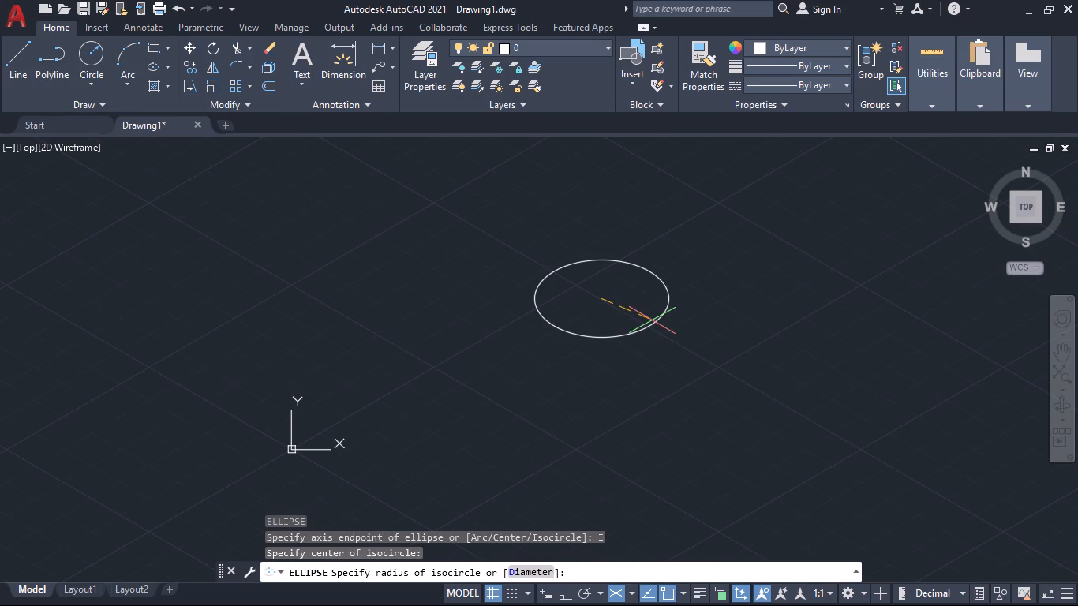
key(8)
key(Return)
Draw an isocircle with a diameter of 44, concentric with the radius 8 isocircle.
scroll(616, 297, up, 7)
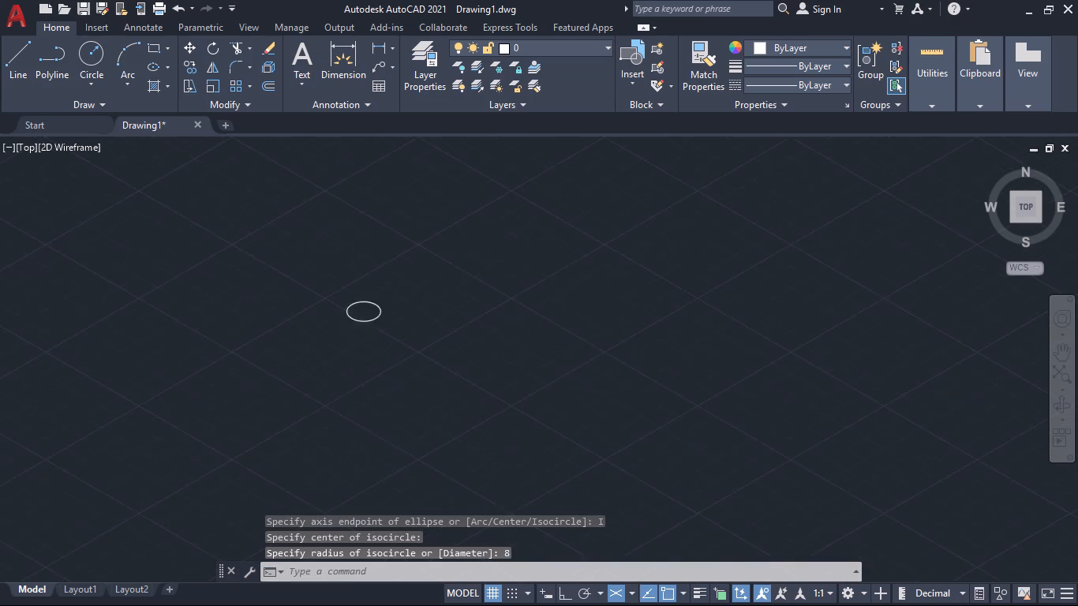
middle_drag(528, 290, 703, 323)
scroll(703, 323, down, 2)
middle_drag(733, 362, 734, 315)
scroll(734, 315, up, 1)
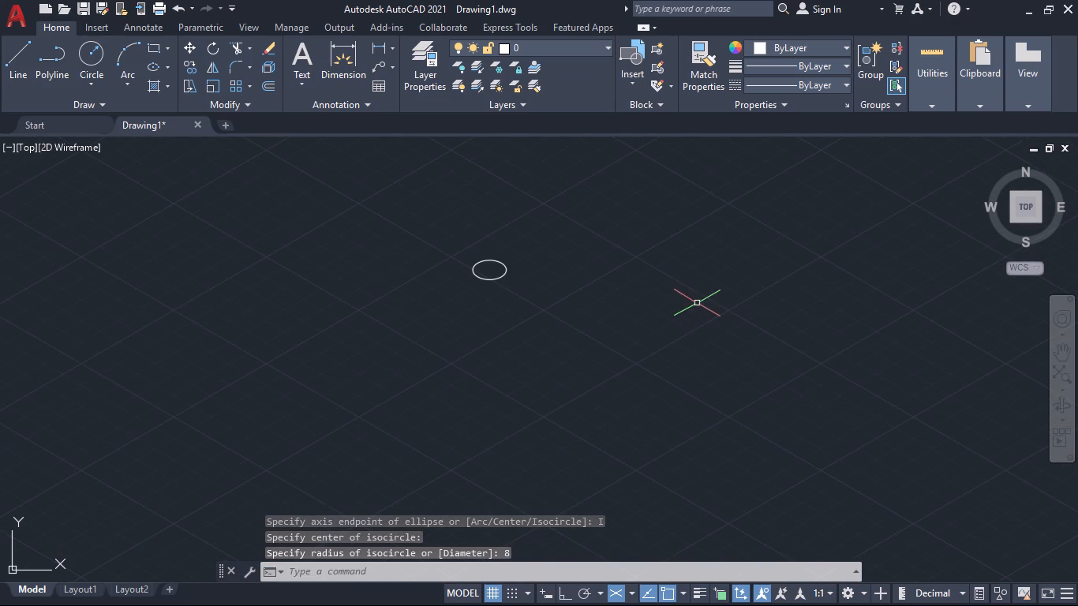
key(space)
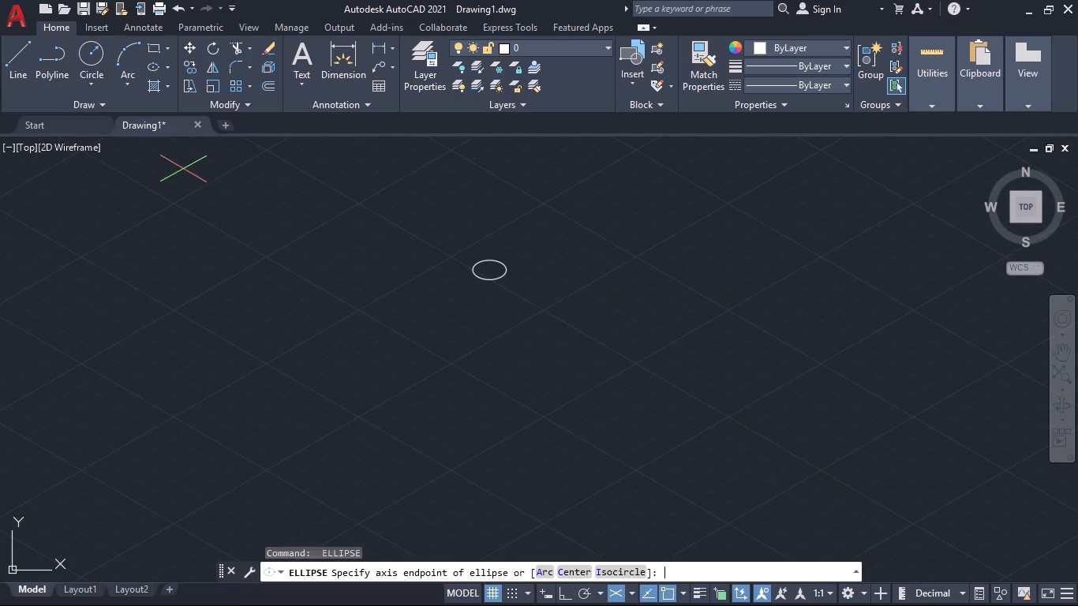
click(615, 565)
click(617, 569)
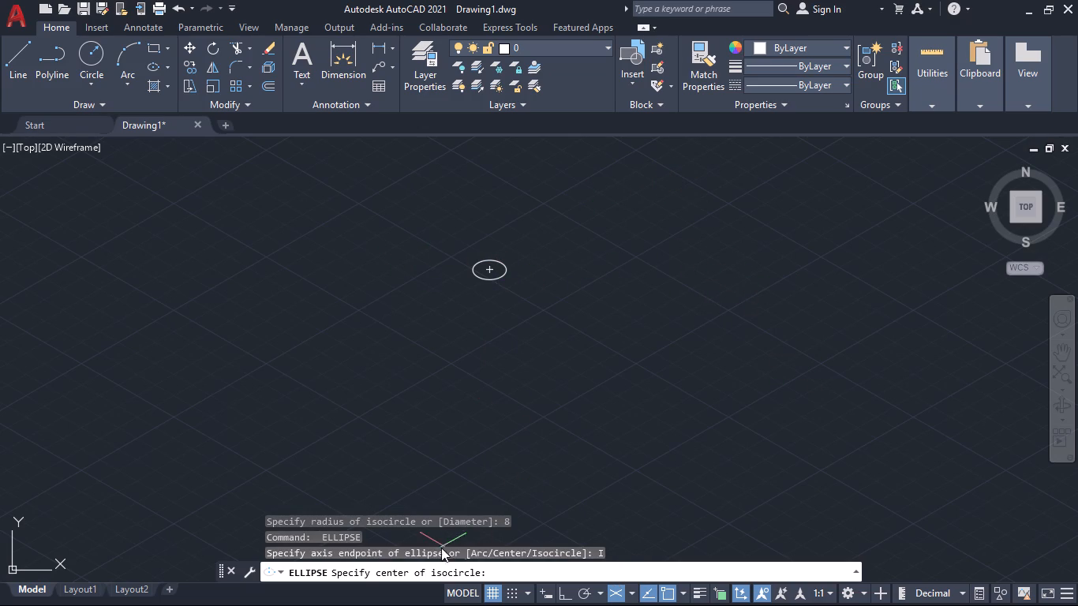
scroll(485, 263, up, 4)
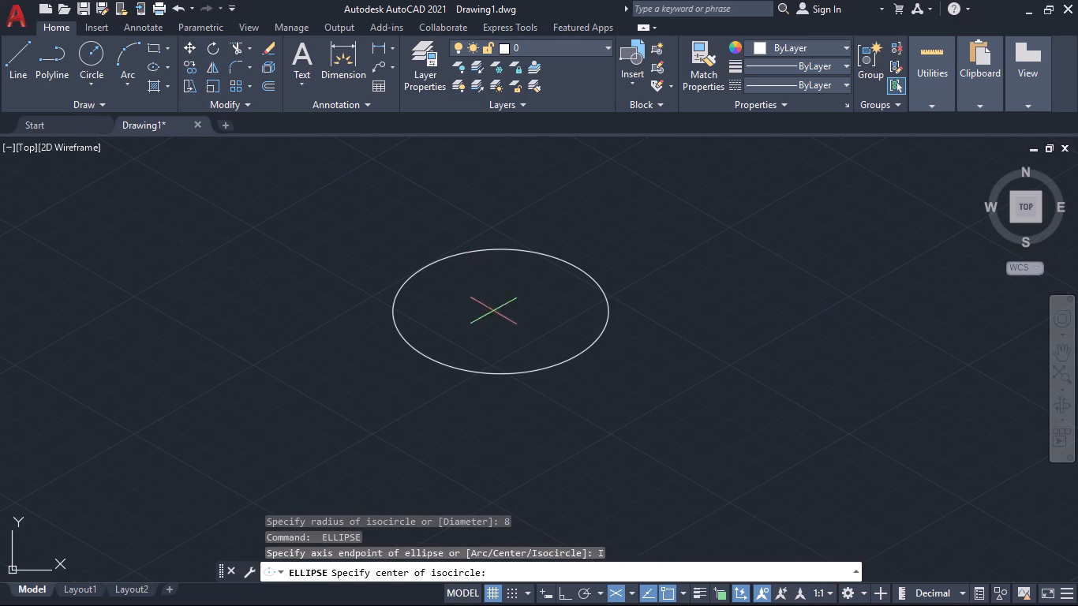
click(498, 310)
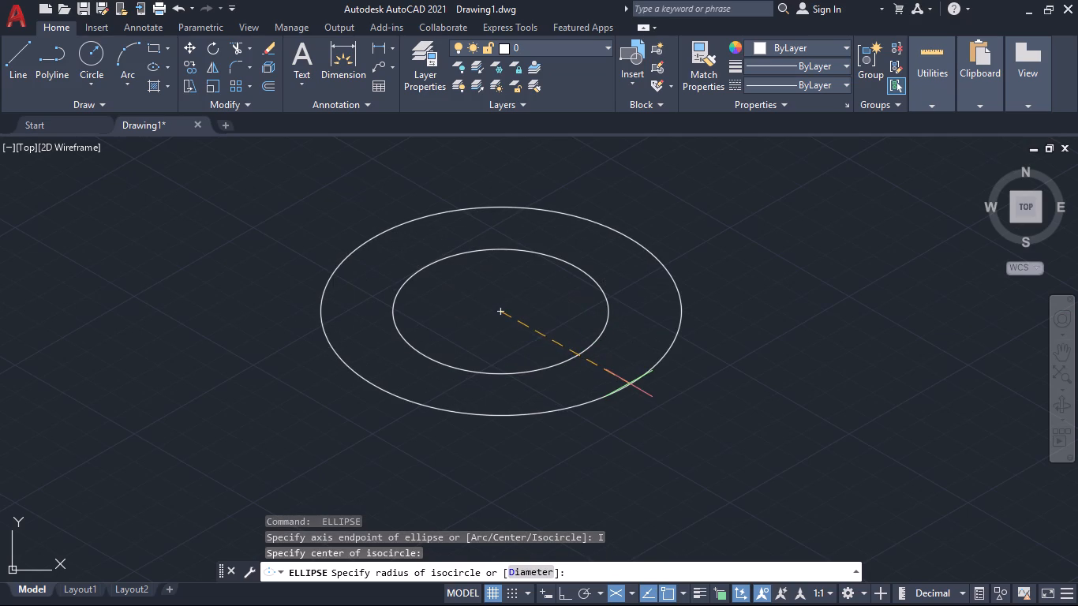
key(d)
key(Return)
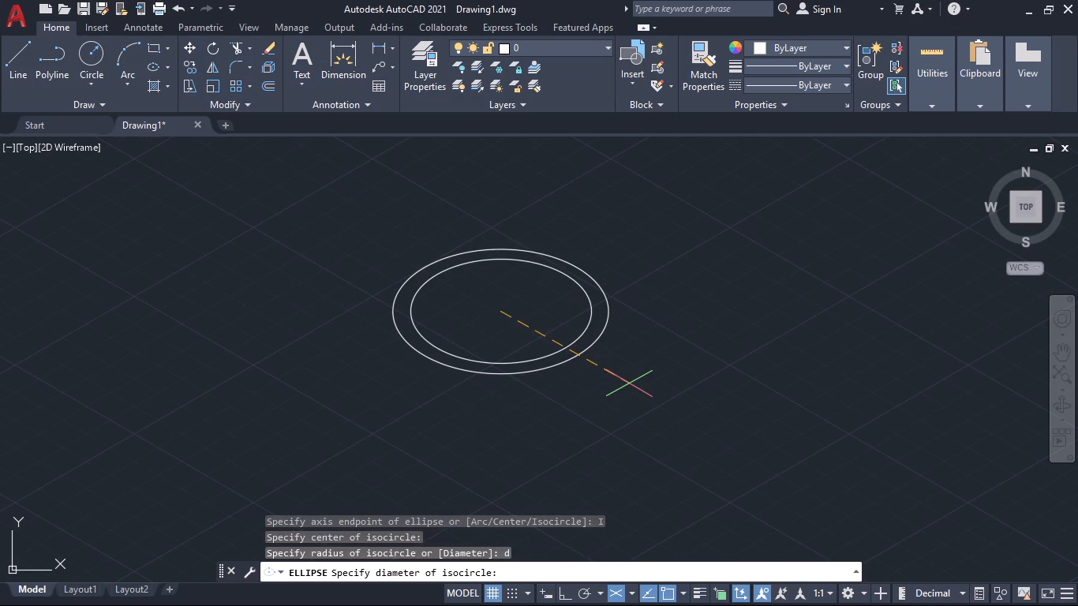
text(44)
key(Return)
Draw an isocircle with a diameter of 34 from the same centre as the other two.
key(space)
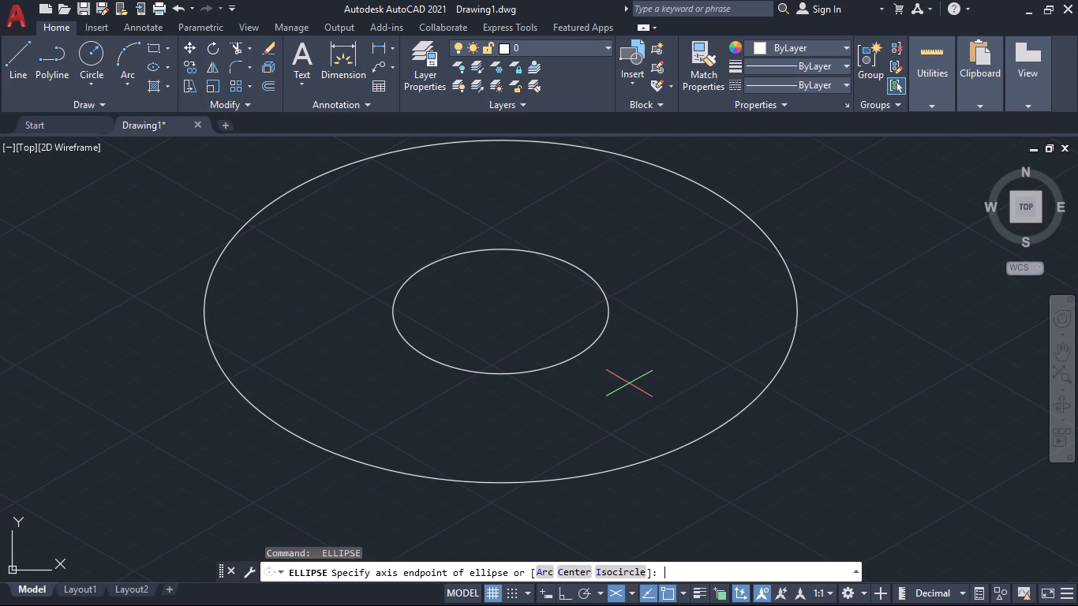
key(i)
key(Return)
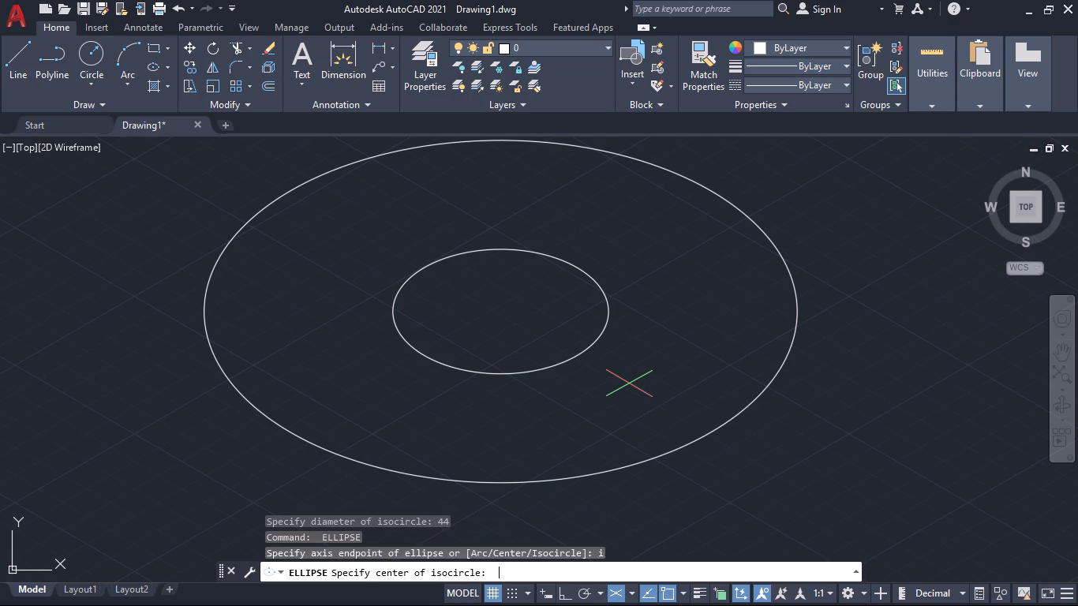
click(503, 308)
key(d)
key(Return)
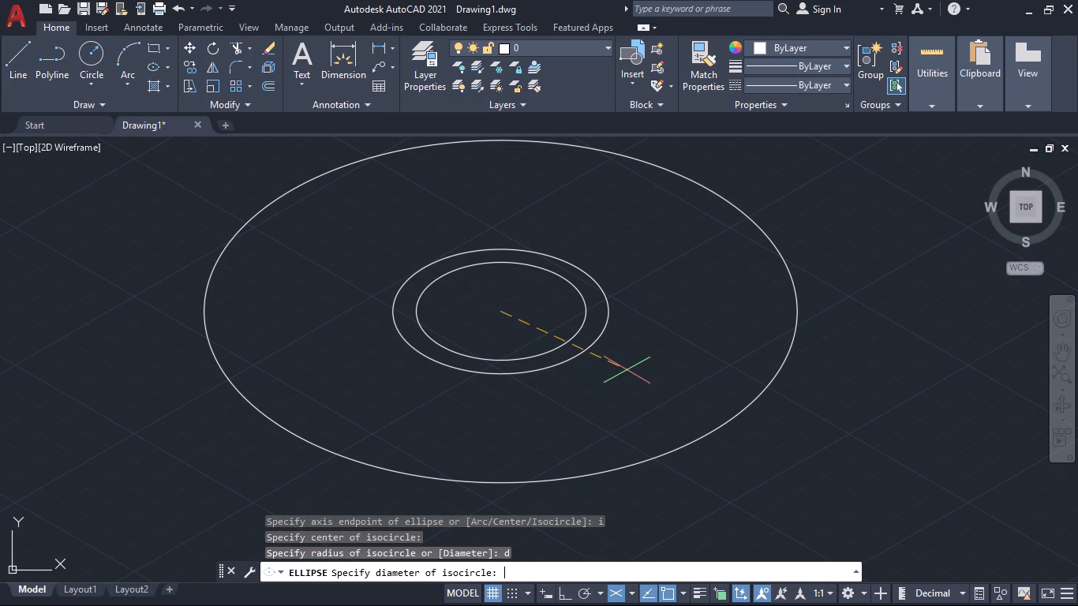
text(34)
key(Return)
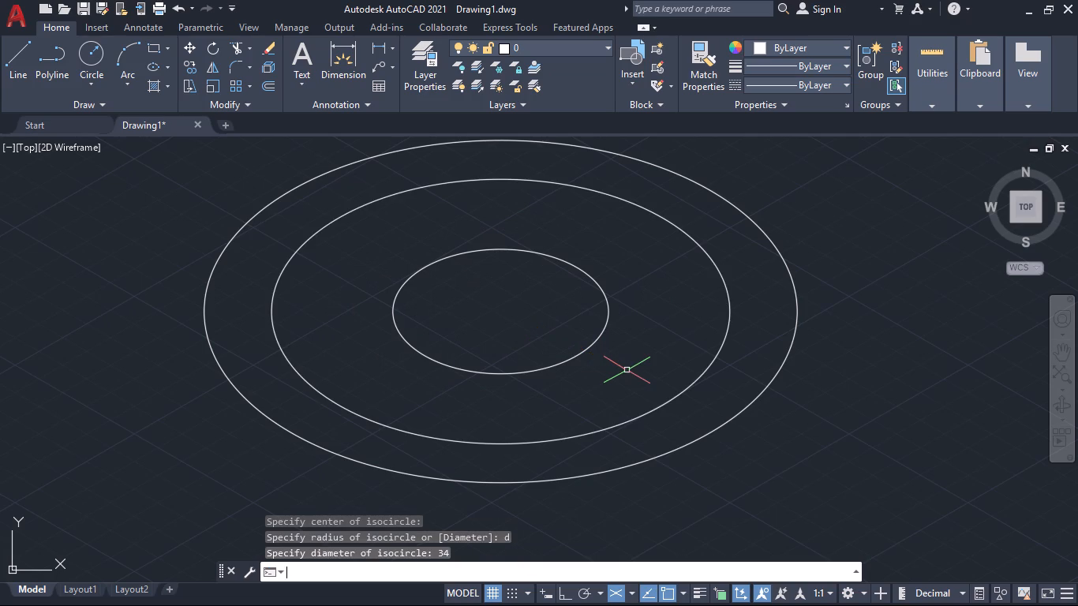
Copy the outermost isocircle 6 mm straight down from its centre, with Ortho on and the left isoplane active.
scroll(713, 312, down, 2)
middle_drag(786, 282, 744, 323)
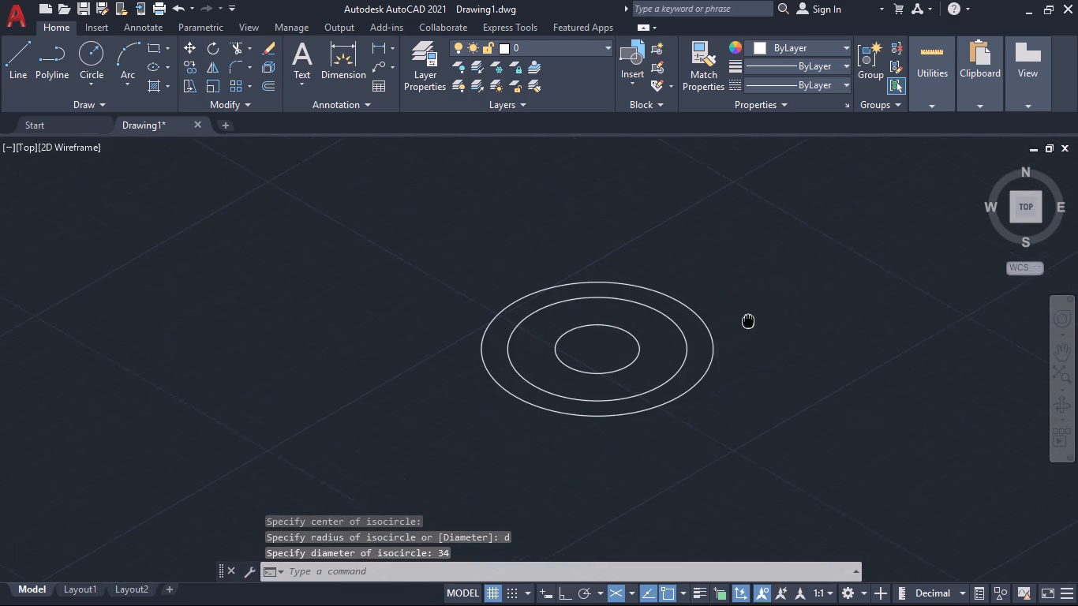
middle_drag(744, 323, 716, 335)
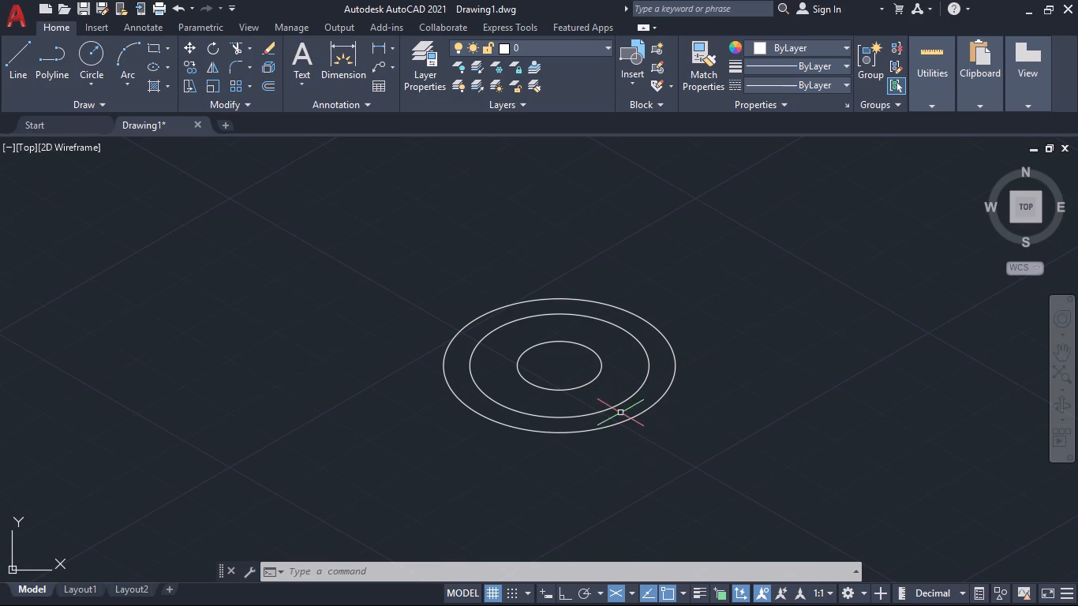
middle_drag(377, 327, 377, 294)
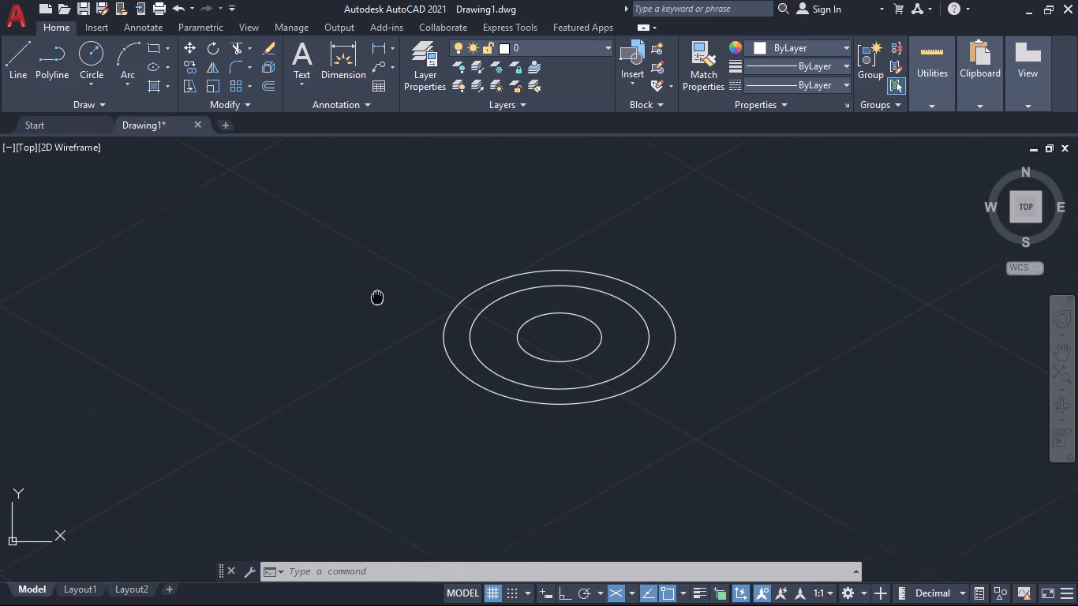
middle_drag(377, 294, 376, 291)
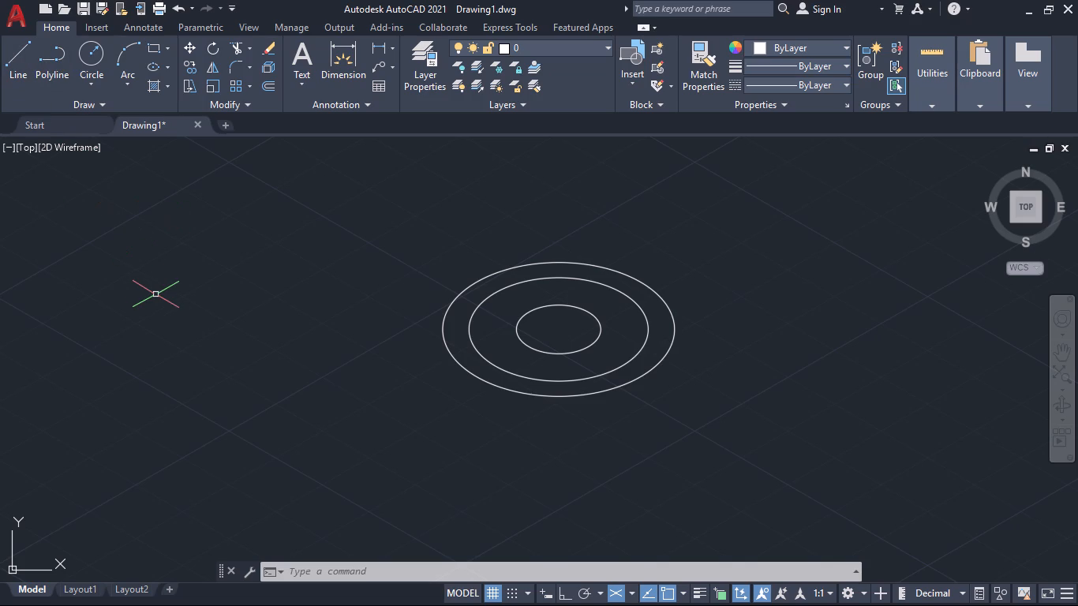
text(co)
key(Return)
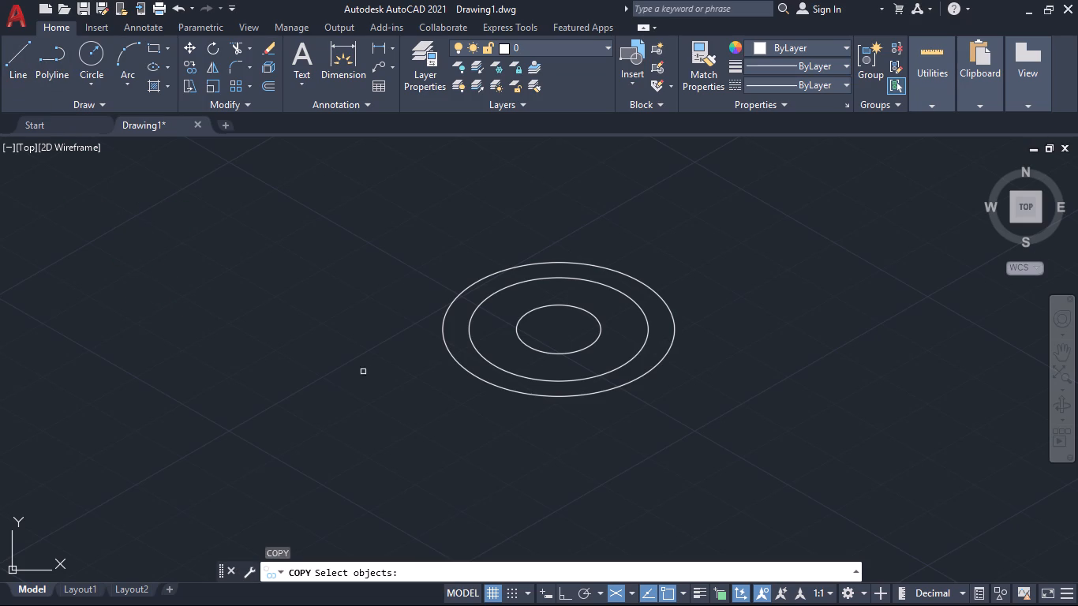
click(486, 383)
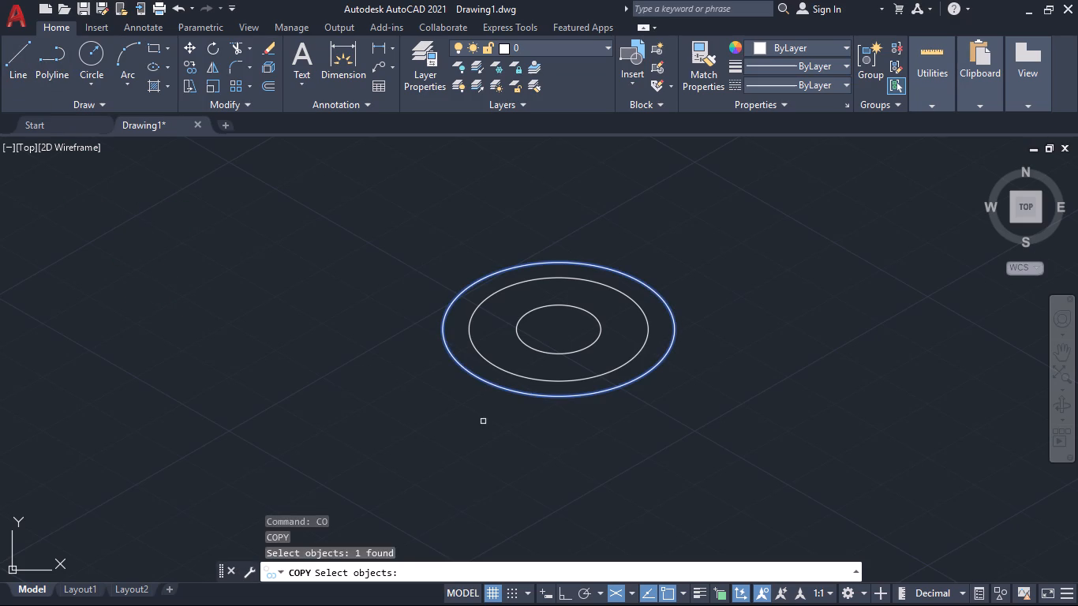
key(Return)
click(563, 327)
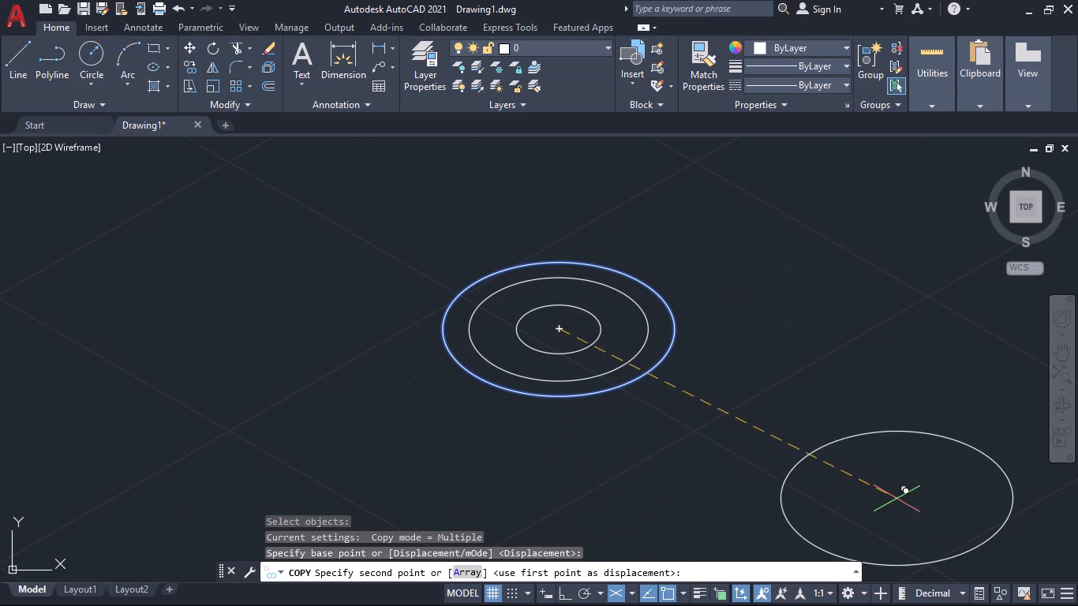
click(561, 595)
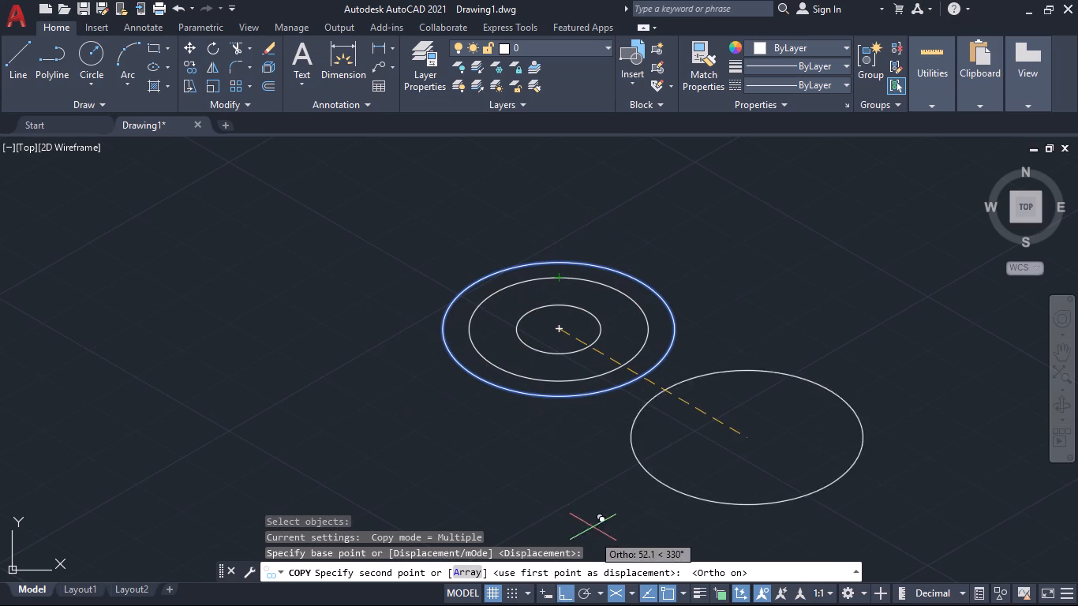
click(631, 593)
click(652, 527)
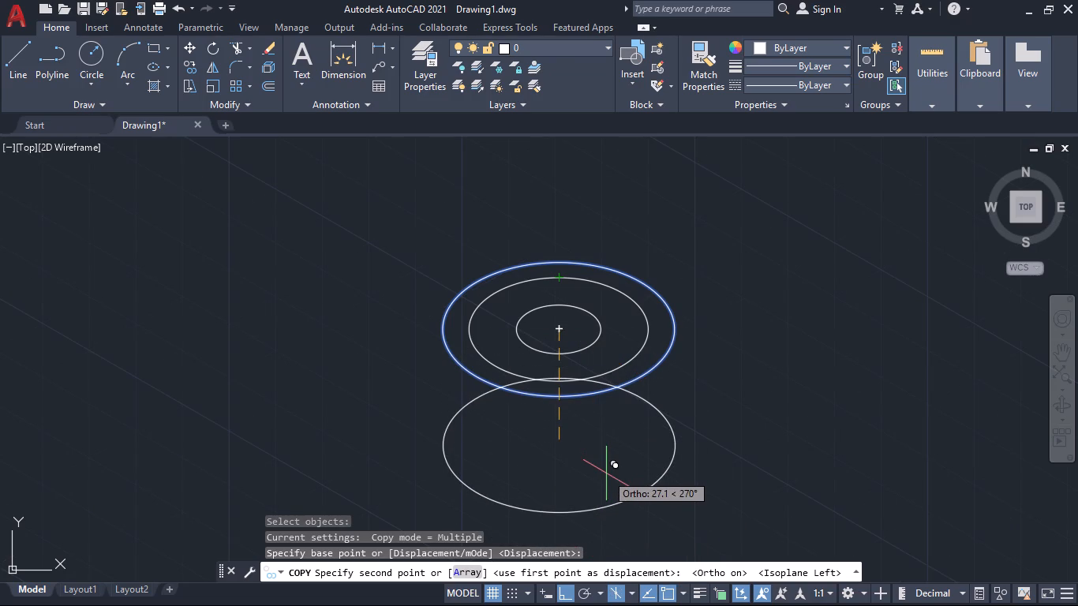
key(6)
key(Return)
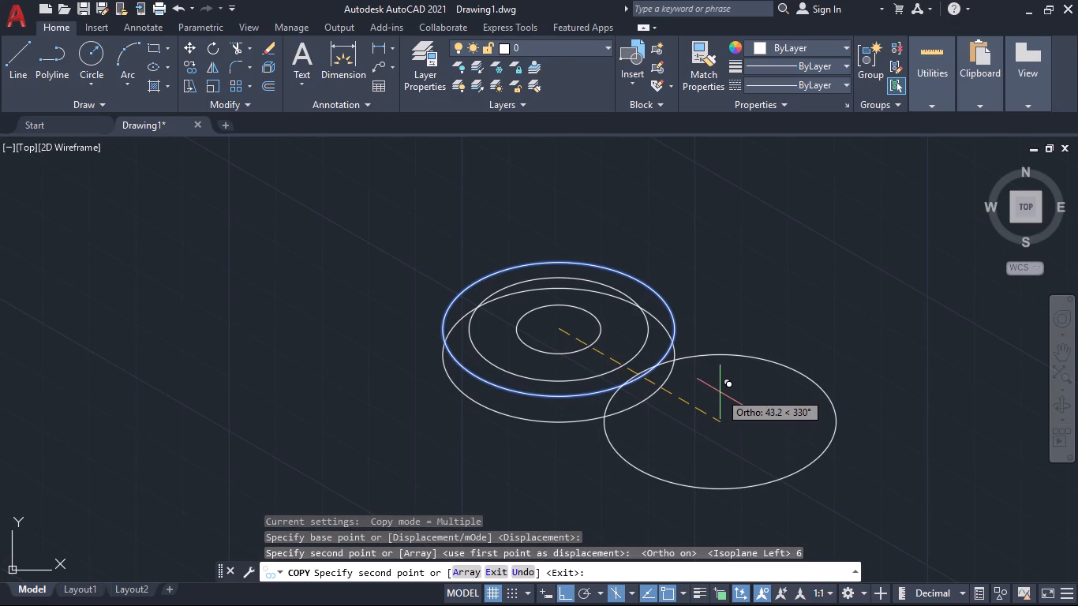
key(Escape)
Trim the hidden upper arcs of the copied isocircle that lie inside the original outer isocircle.
text(tr)
key(Return)
click(459, 331)
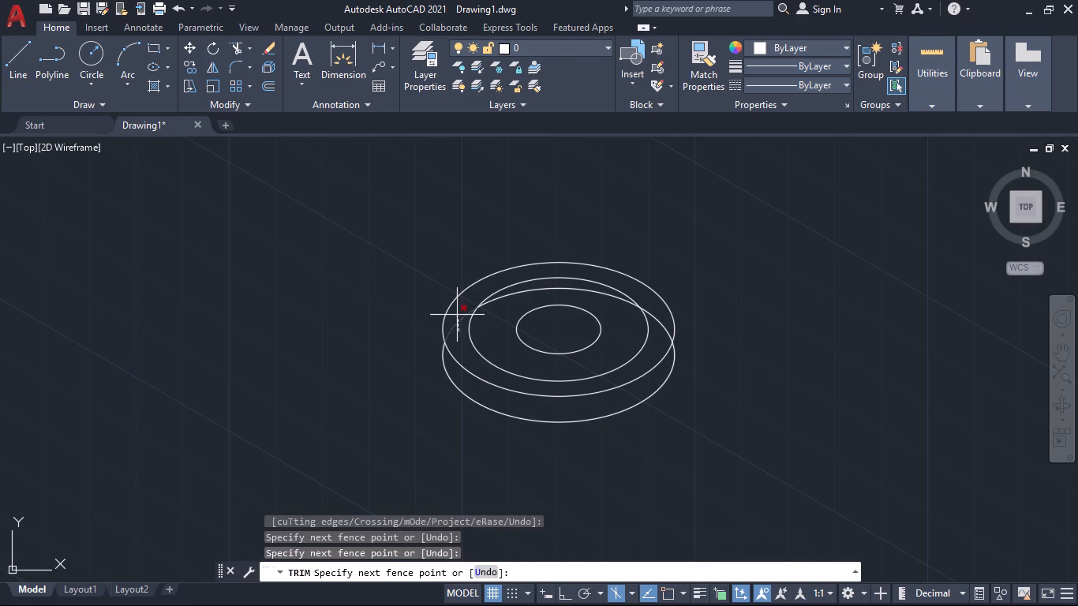
click(457, 315)
click(579, 292)
click(651, 312)
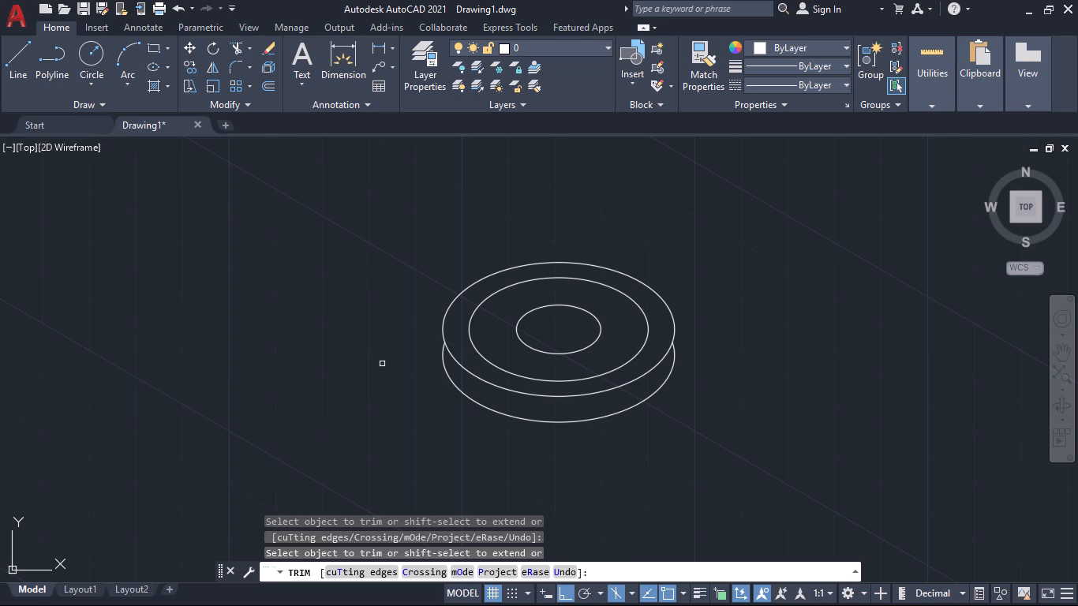
key(Escape)
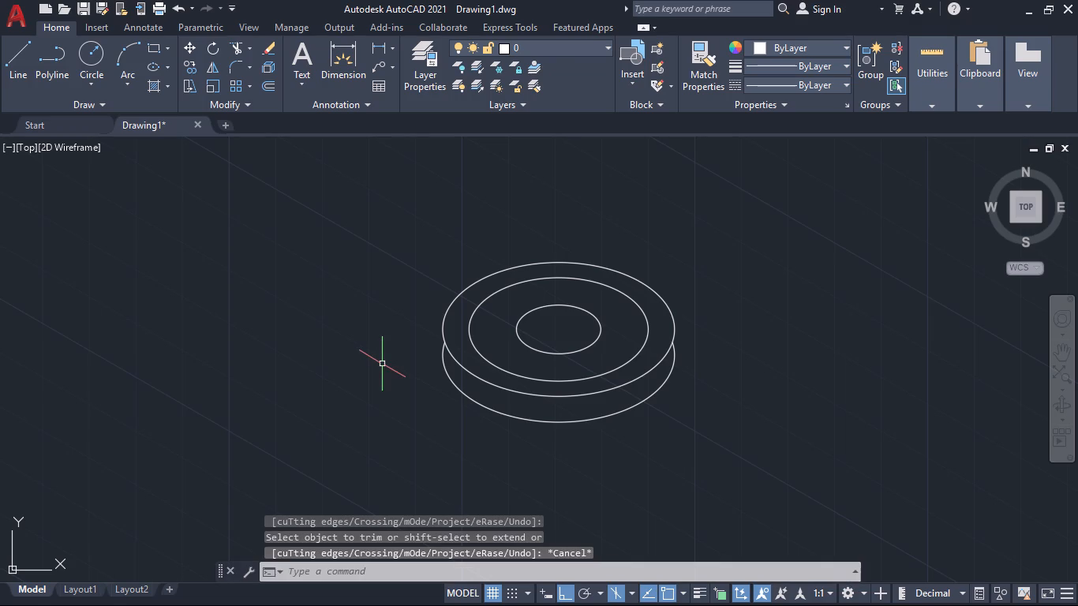
Draw a vertical line joining the left quadrants of the lower outer isocircle and the original outer isocircle.
key(l)
key(Return)
scroll(426, 366, up, 2)
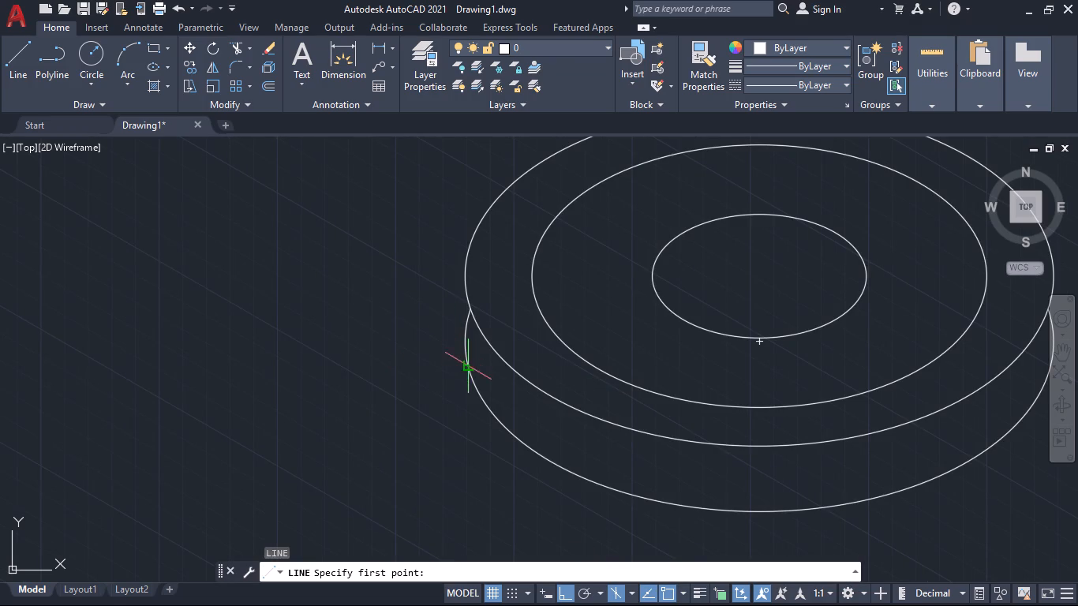
click(471, 366)
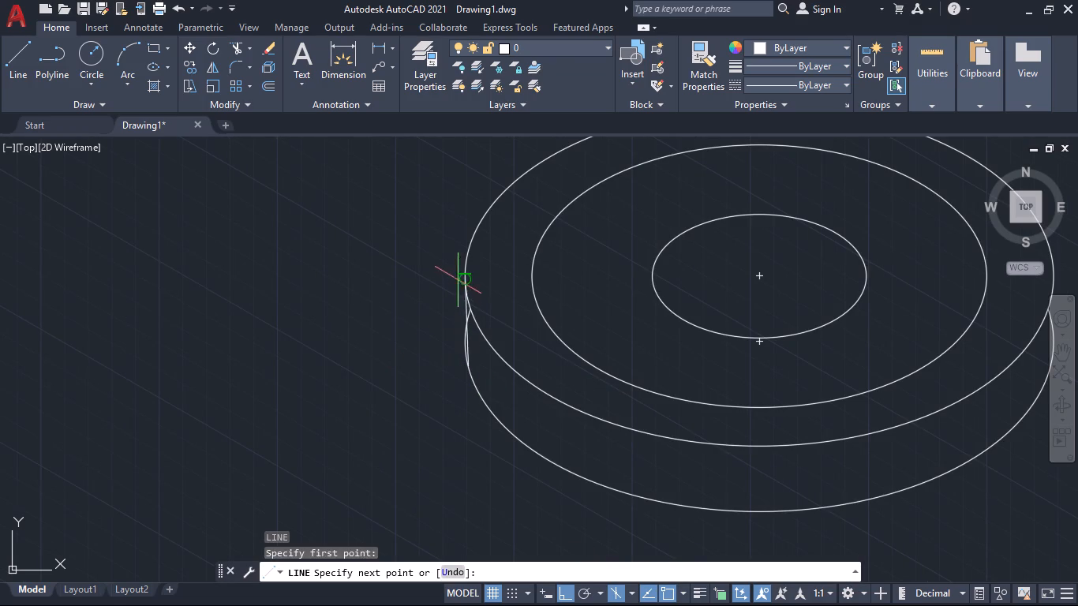
click(464, 275)
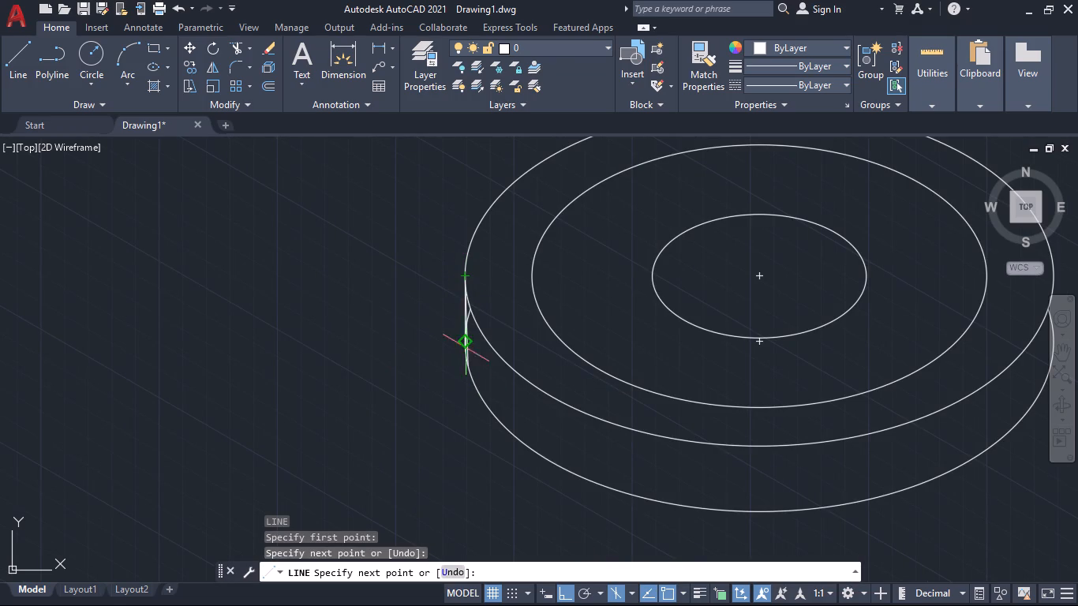
scroll(581, 402, down, 1)
scroll(581, 402, up, 1)
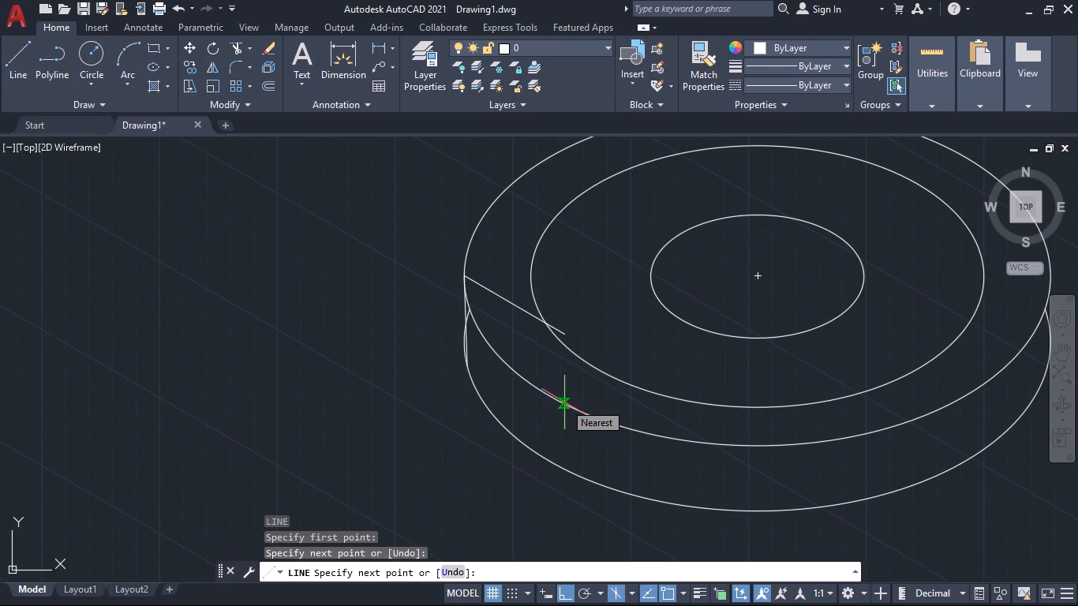
key(ctrl+z)
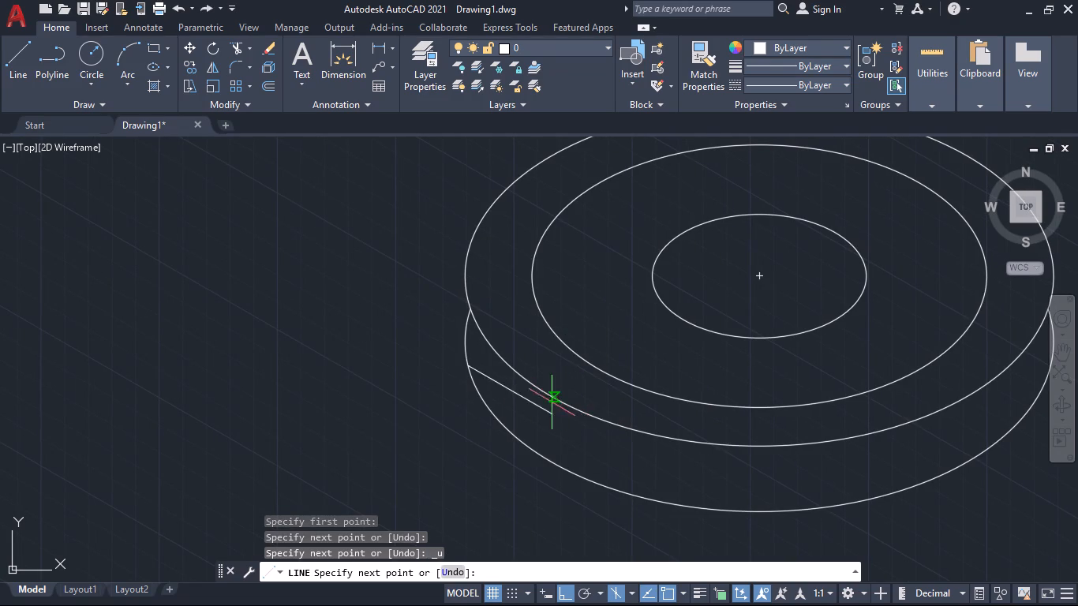
key(ctrl+z)
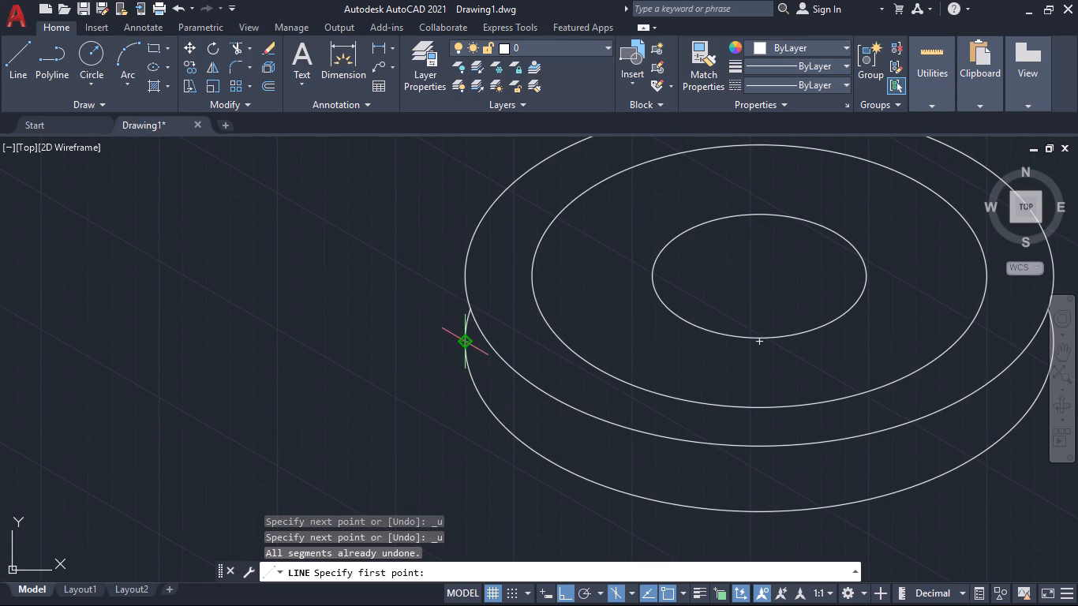
click(466, 342)
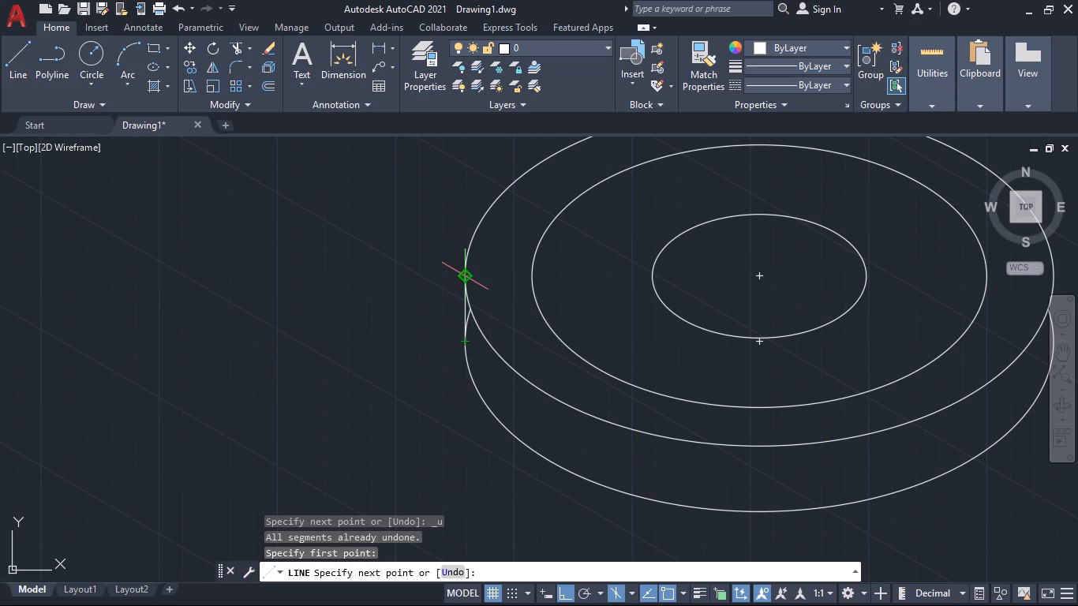
click(470, 274)
key(space)
Draw a vertical line from the right quadrant of the original outer isocircle down to that of the lower isocircle.
scroll(848, 404, down, 1)
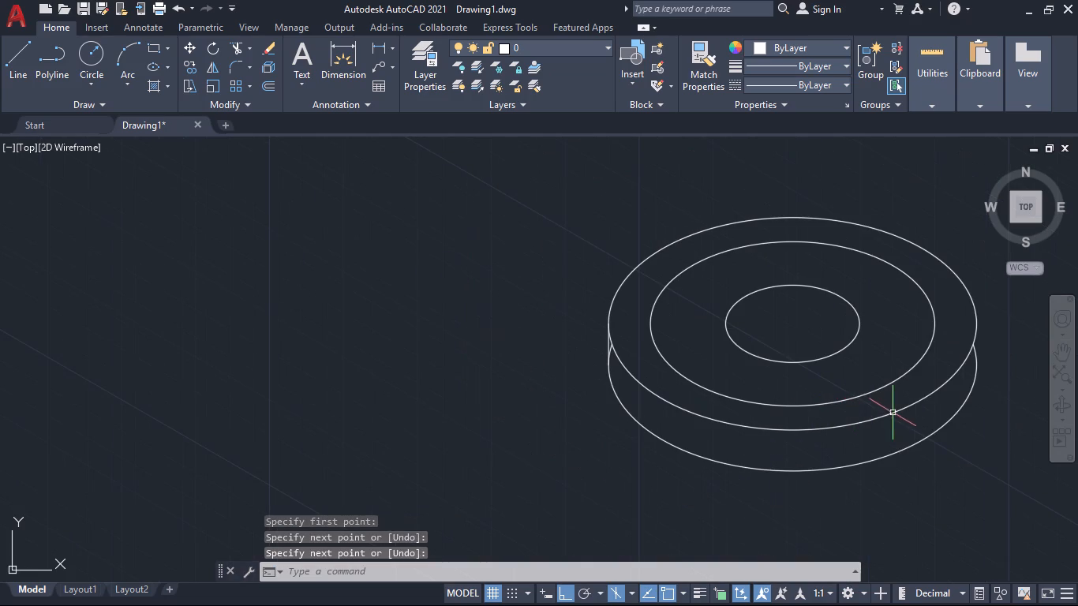
middle_drag(901, 422, 605, 443)
scroll(682, 377, up, 2)
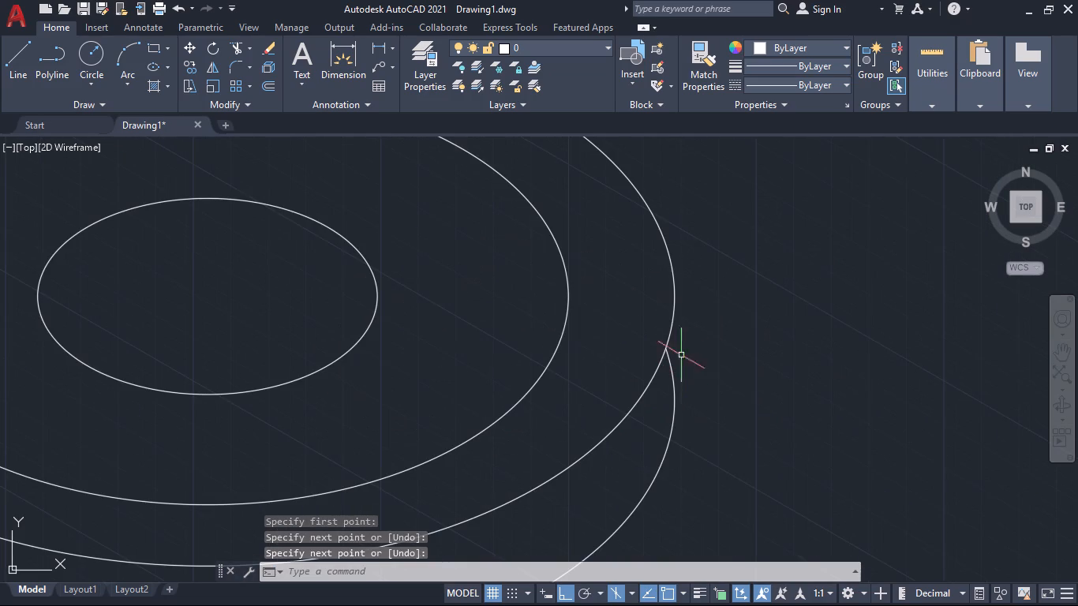
key(space)
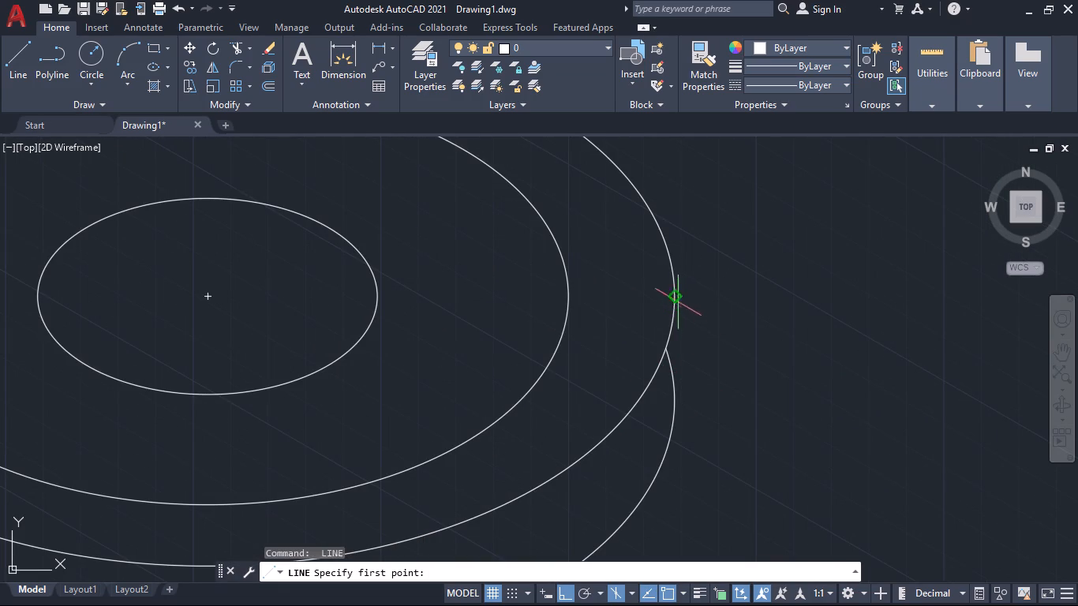
click(676, 294)
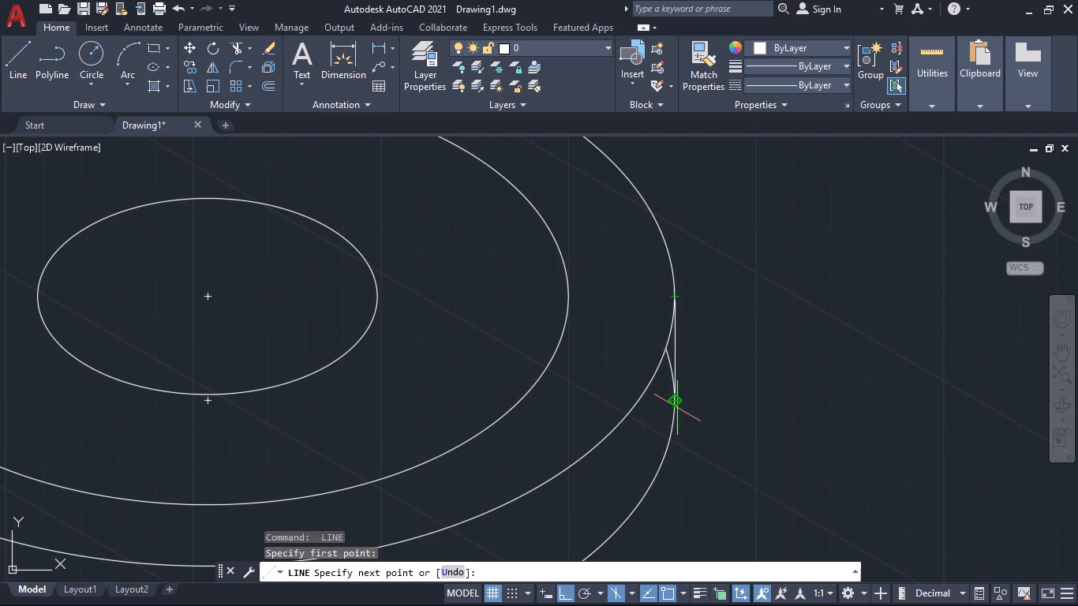
click(672, 401)
key(space)
Trim the lower isocircle's leftover arc pieces between the vertical side lines and the upper outer isocircle on both sides.
scroll(758, 457, down, 3)
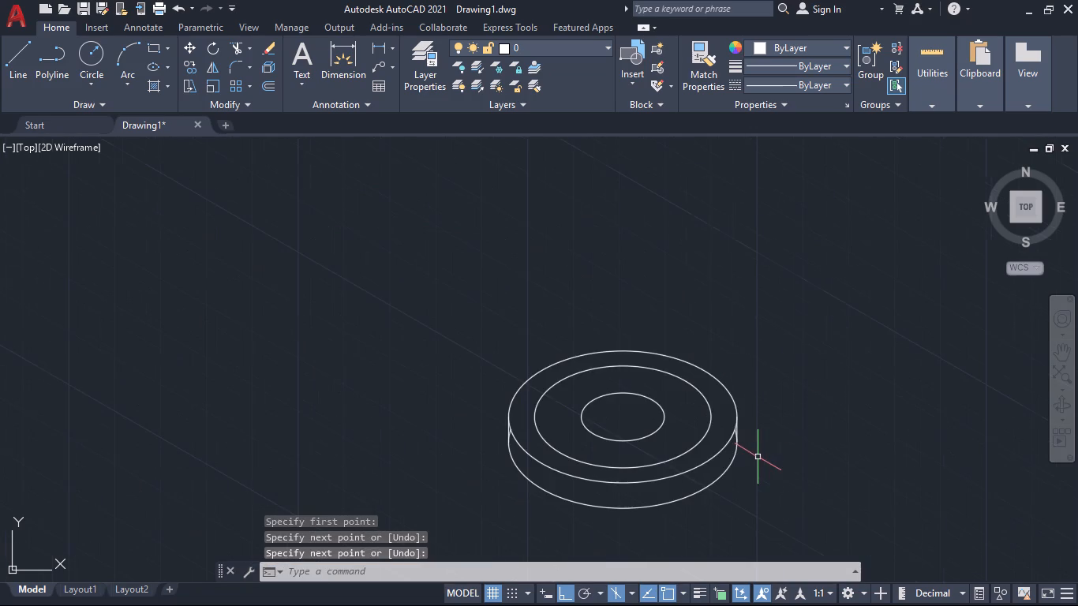
scroll(759, 461, up, 1)
text(tr)
key(Return)
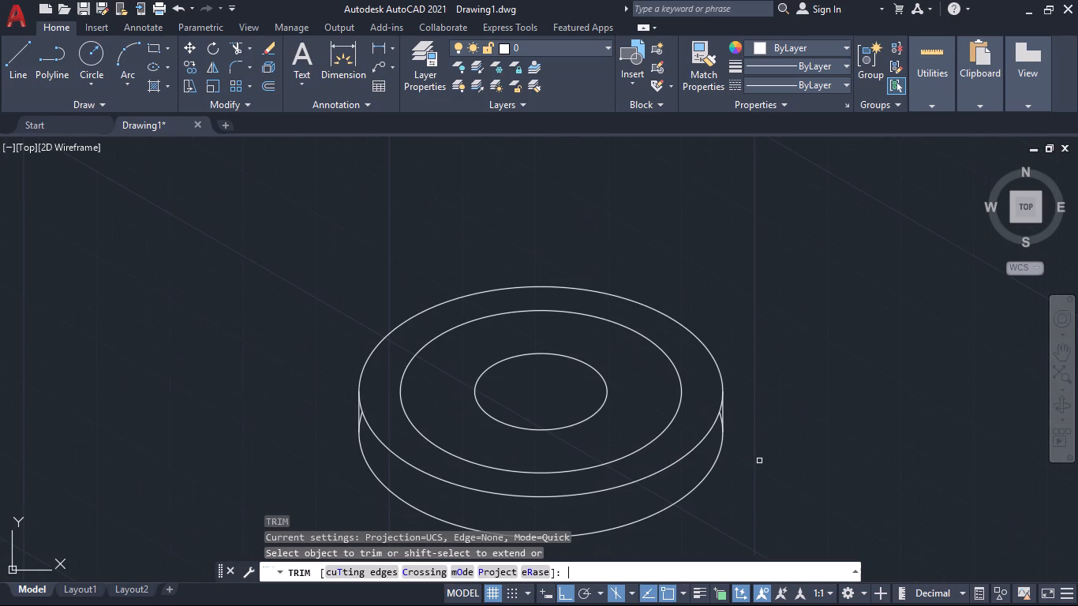
scroll(335, 428, up, 3)
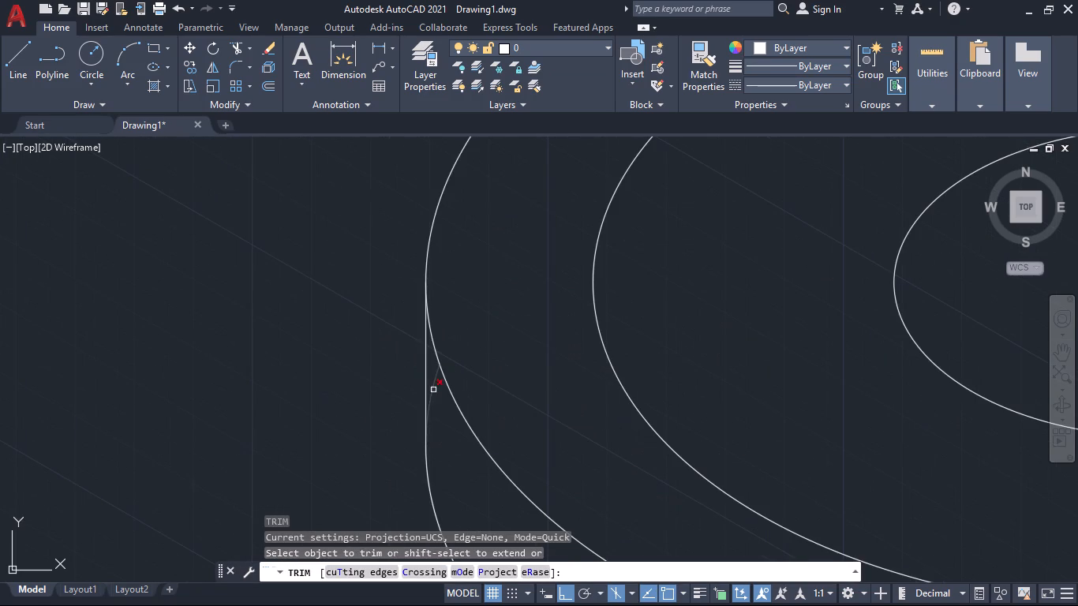
click(433, 390)
scroll(491, 441, down, 4)
scroll(724, 446, up, 6)
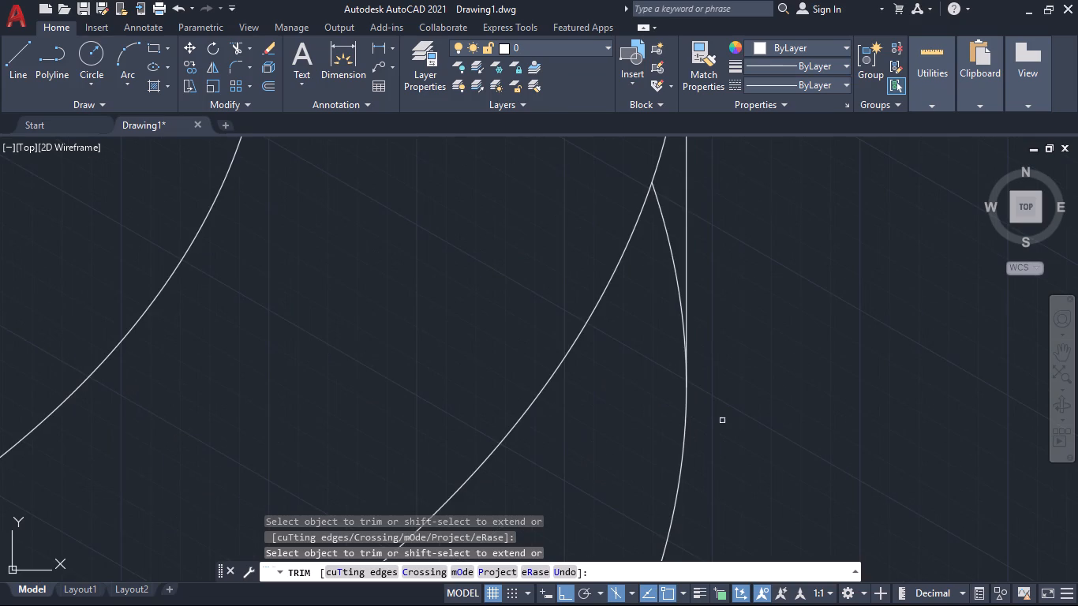
click(675, 268)
scroll(677, 404, down, 3)
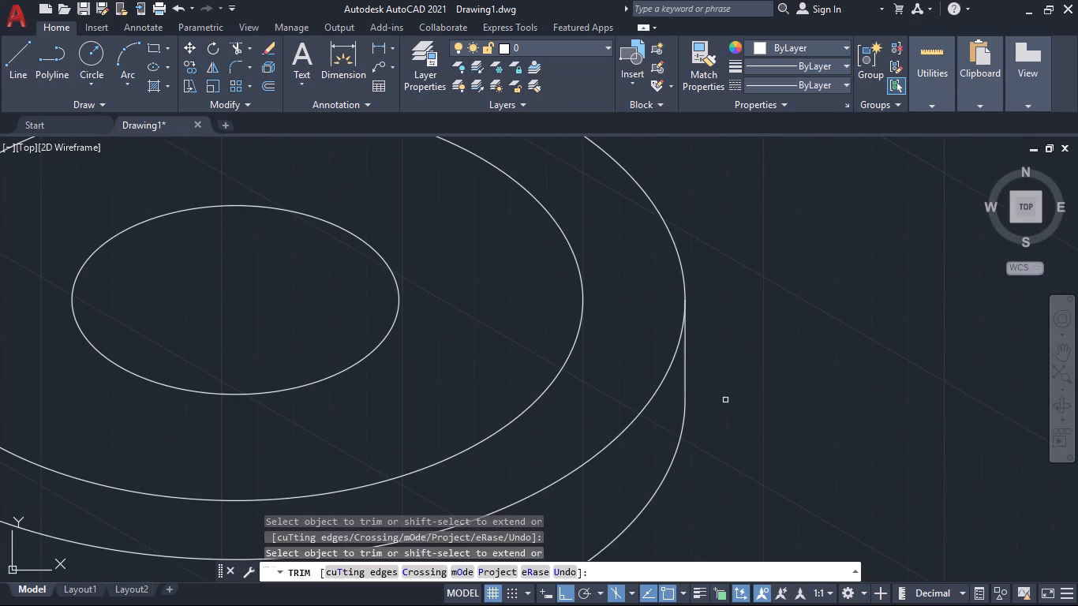
Draw a vertical line 70 mm upward from the right quadrant of the middle isocircle (diameter 34).
scroll(729, 398, down, 1)
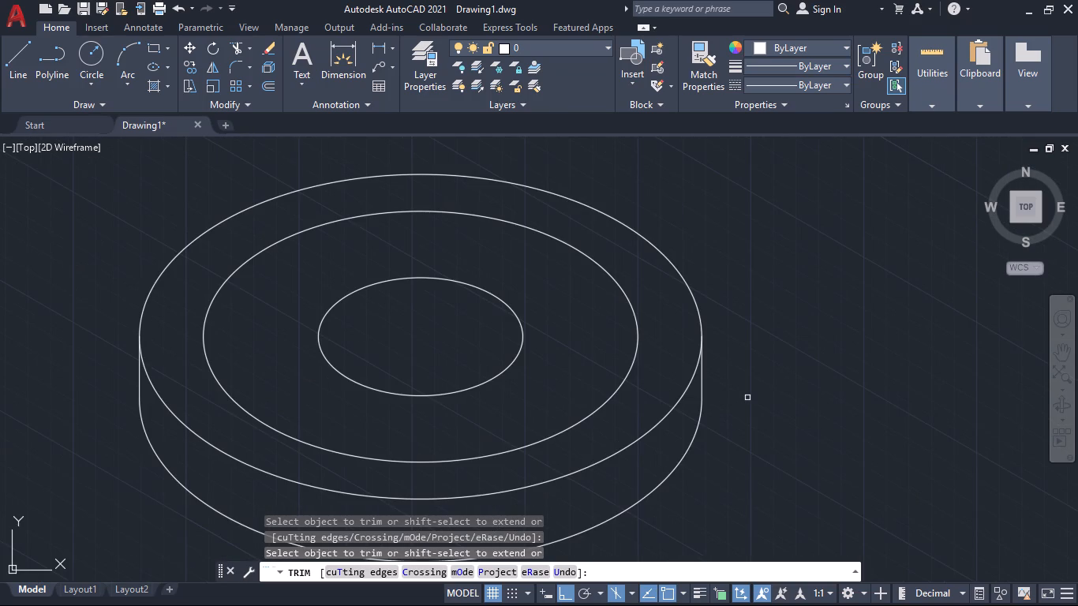
scroll(744, 392, down, 2)
middle_drag(796, 408, 635, 381)
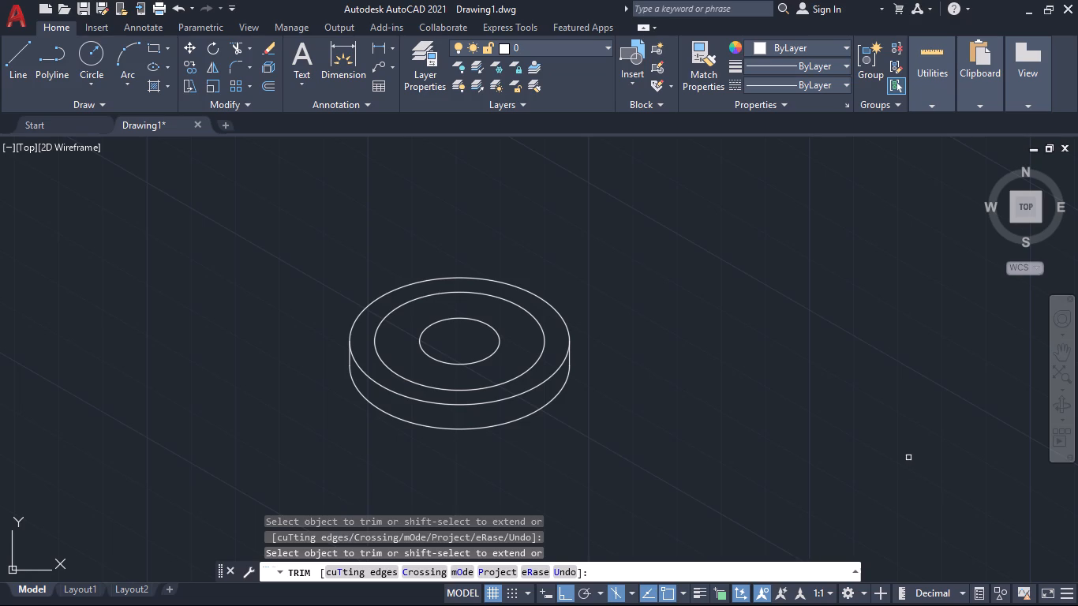
scroll(908, 459, down, 1)
middle_drag(885, 454, 668, 421)
middle_drag(586, 408, 603, 423)
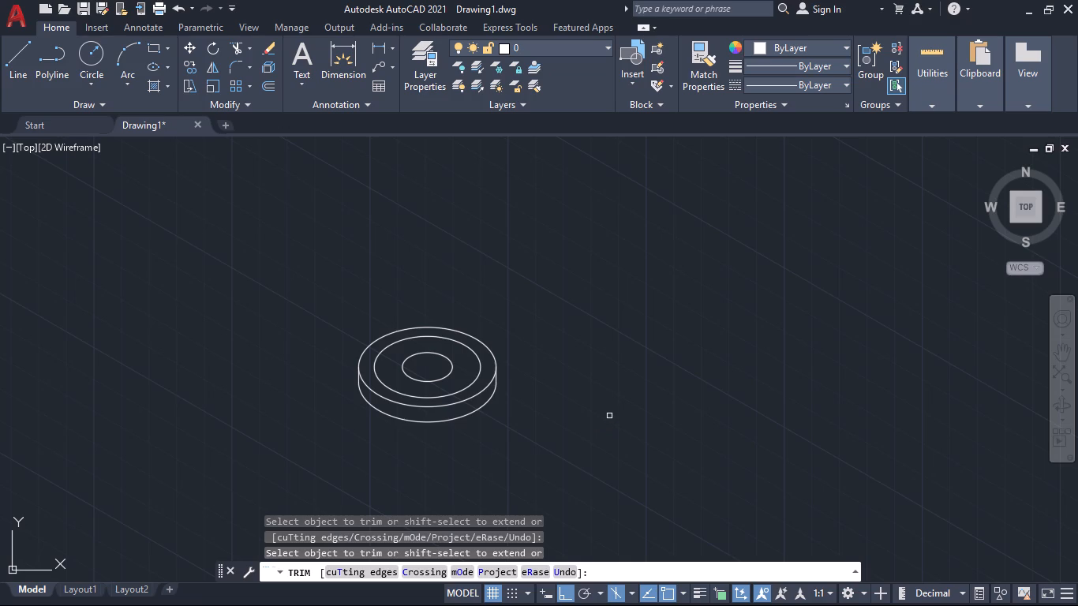
middle_drag(560, 382, 619, 368)
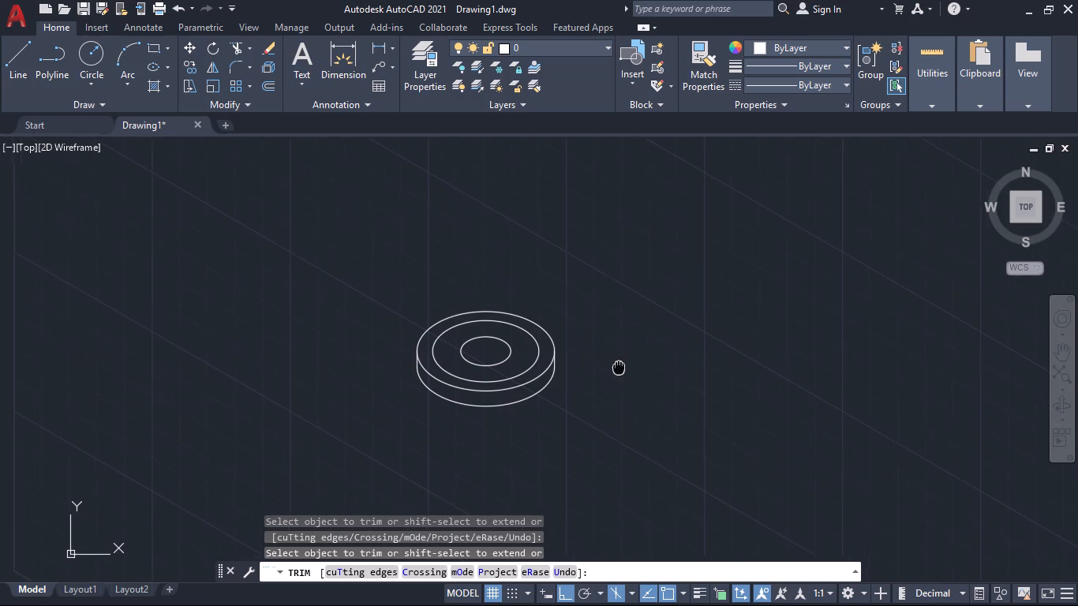
middle_drag(619, 368, 626, 376)
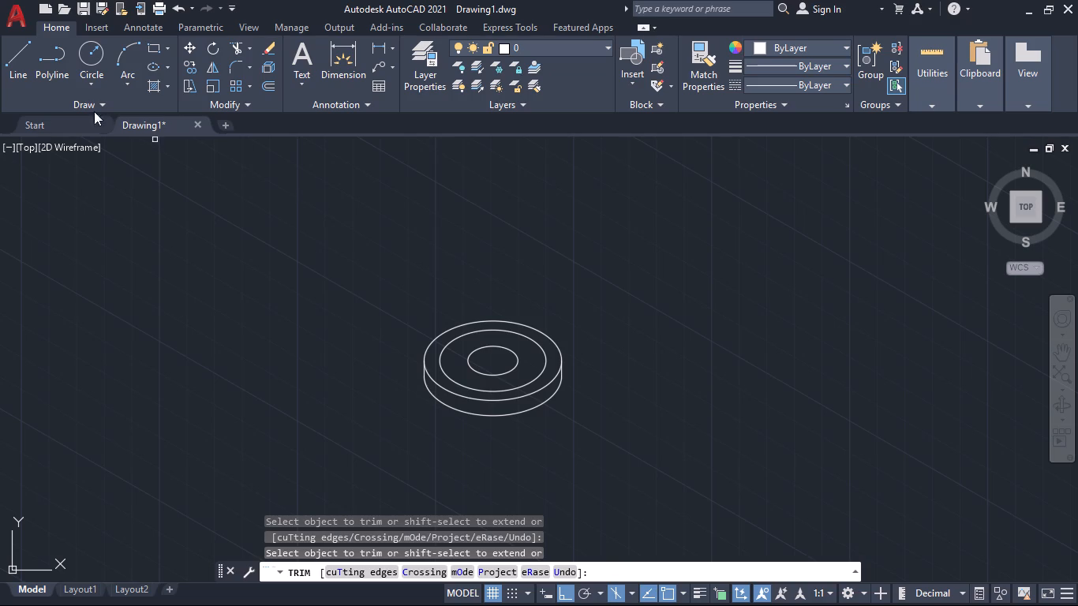
click(14, 54)
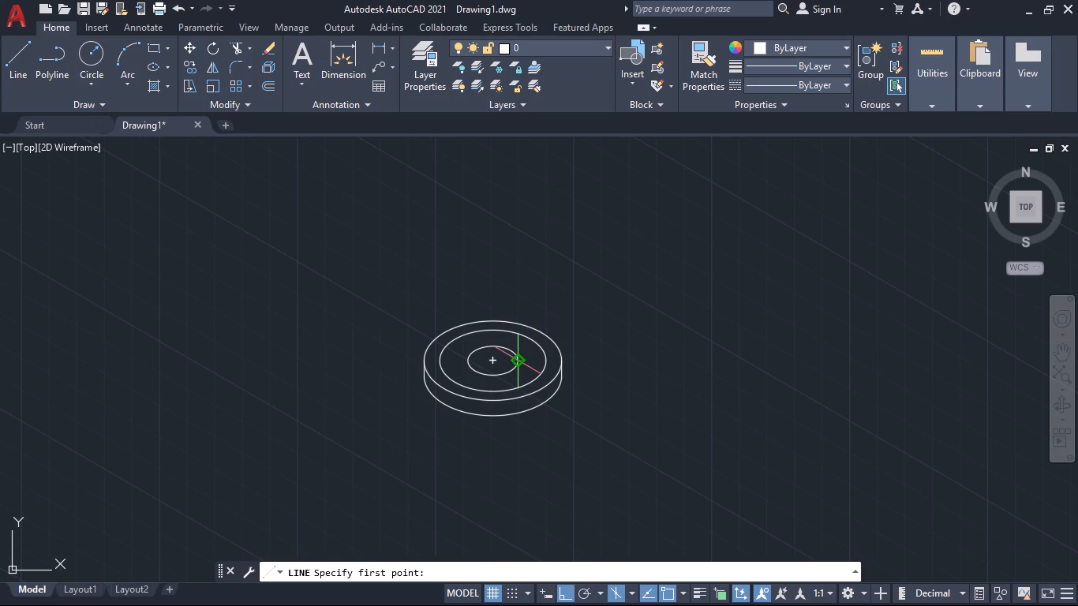
click(544, 358)
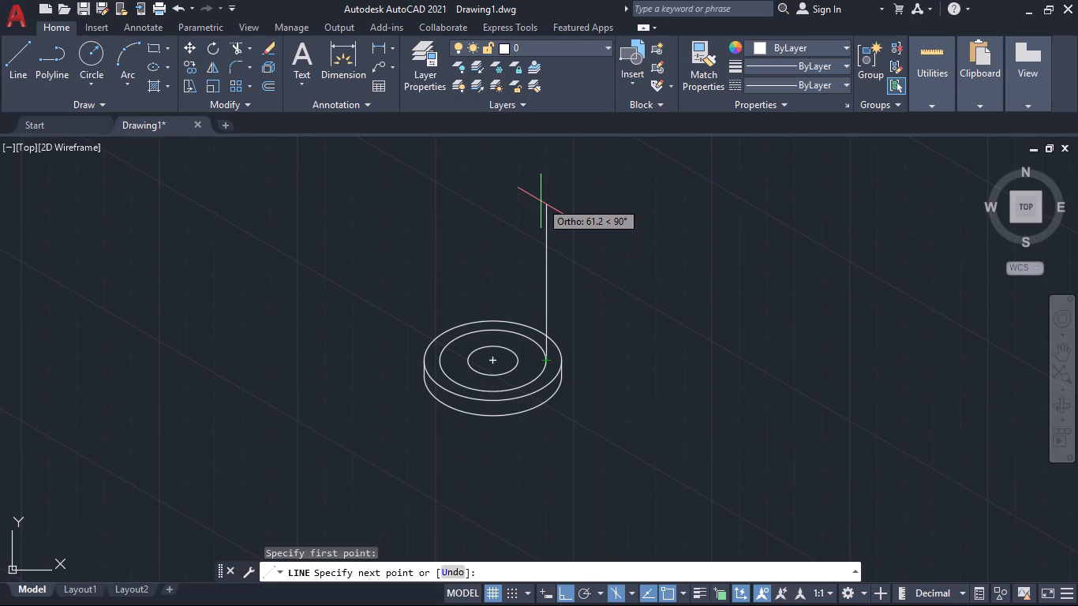
text(70)
key(Return)
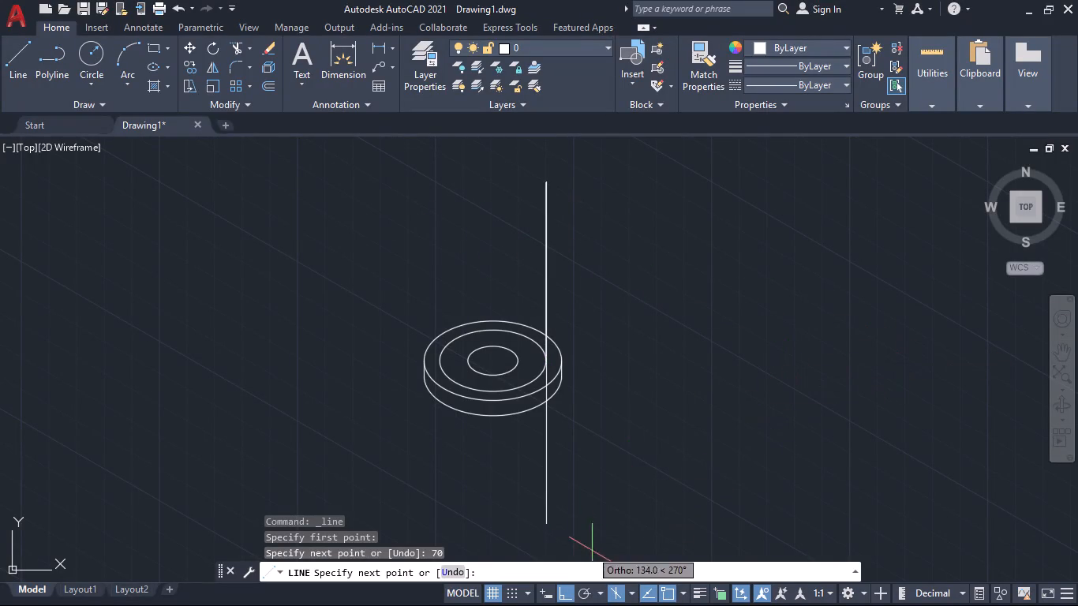
Switch to the right isoplane and then the top isoplane, and end the line without adding another segment.
click(627, 594)
click(642, 574)
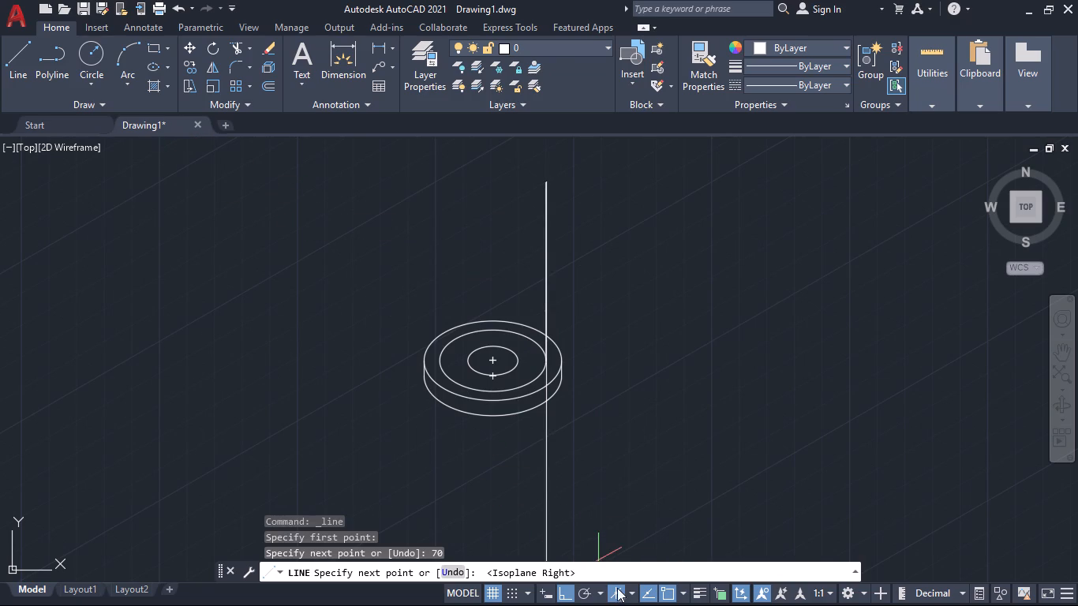
click(631, 594)
click(637, 542)
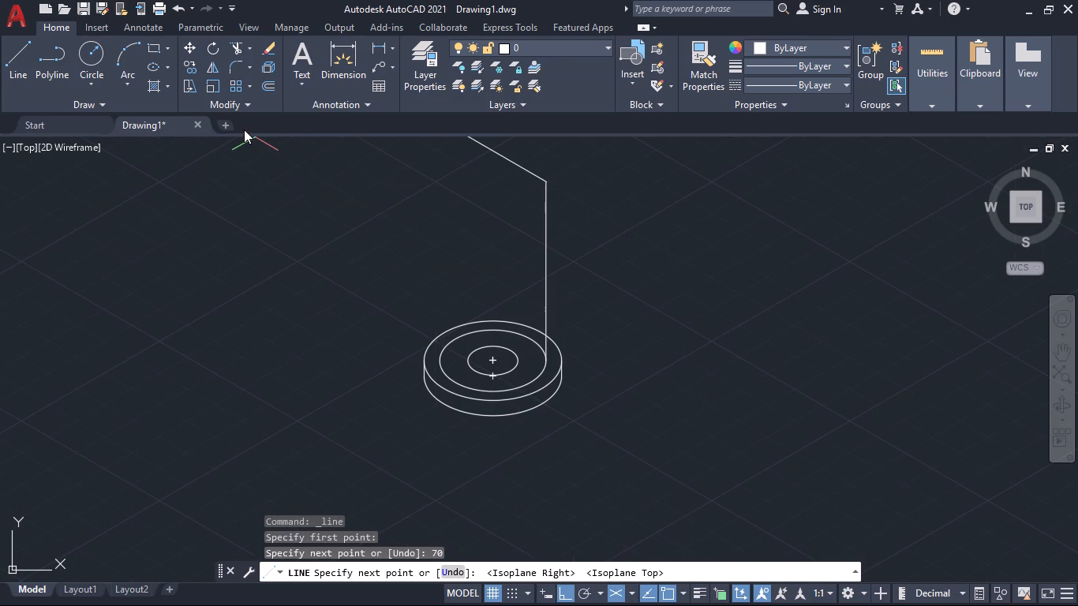
scroll(266, 160, down, 1)
middle_drag(272, 166, 307, 311)
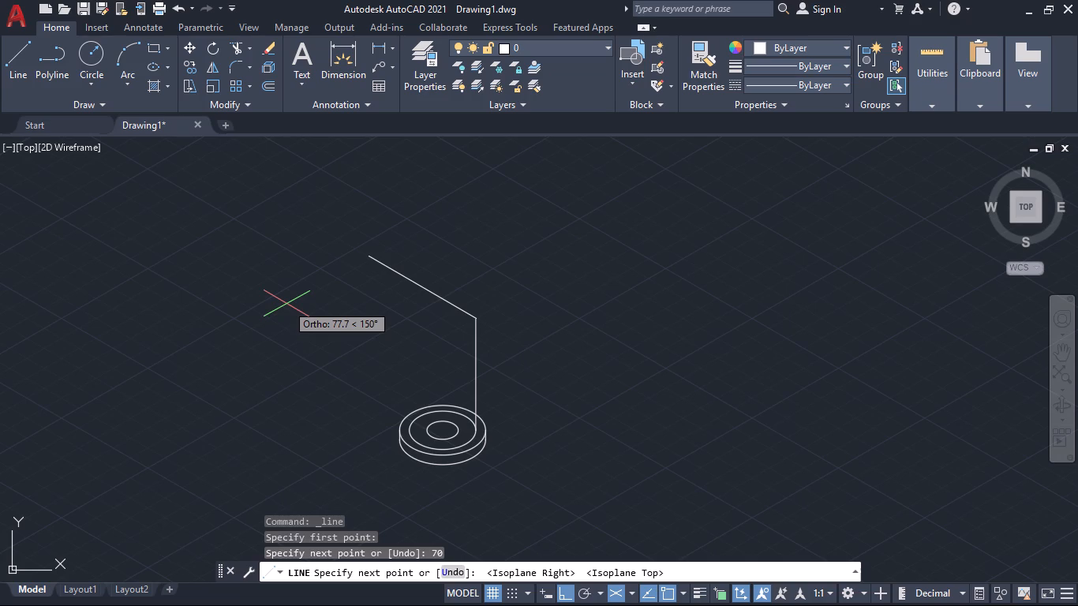
key(space)
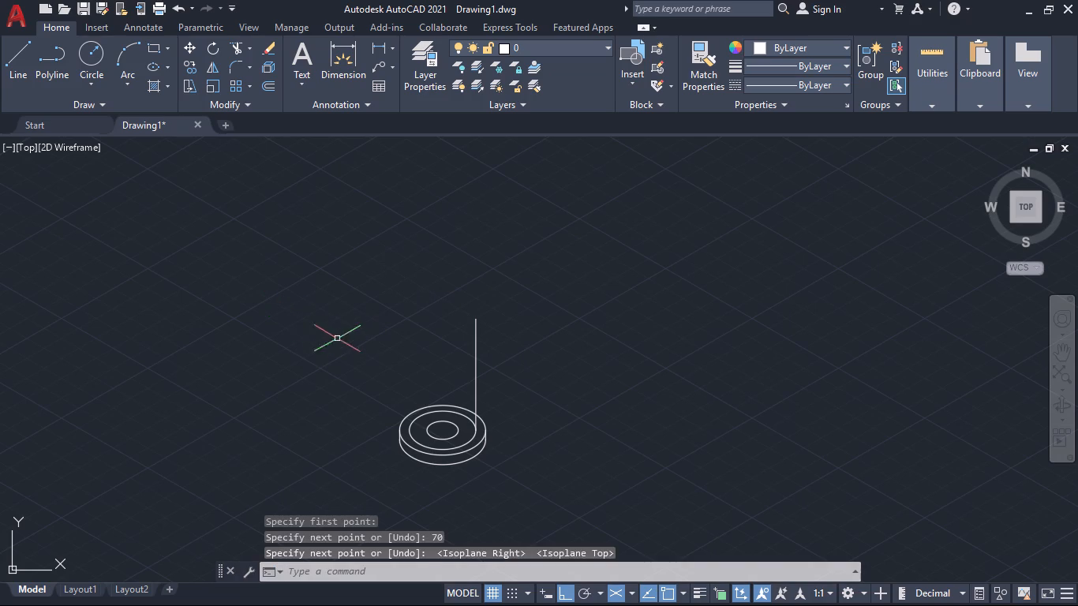
Copy the three concentric isocircles on the disc's top face from their centre 70 mm straight up, using the right isoplane.
middle_drag(390, 395, 365, 352)
scroll(393, 399, up, 2)
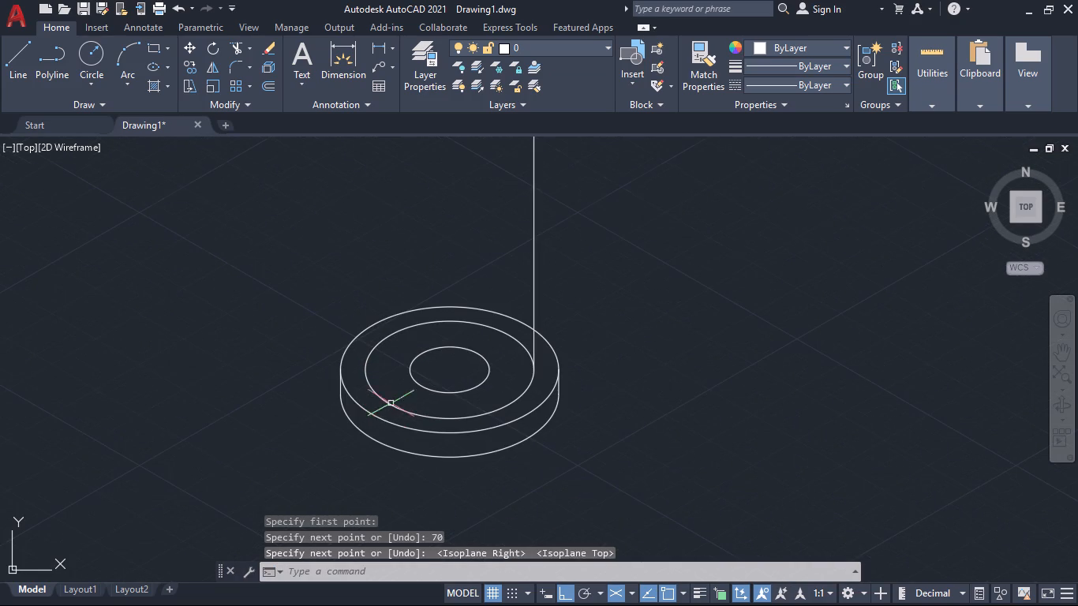
click(381, 417)
click(394, 410)
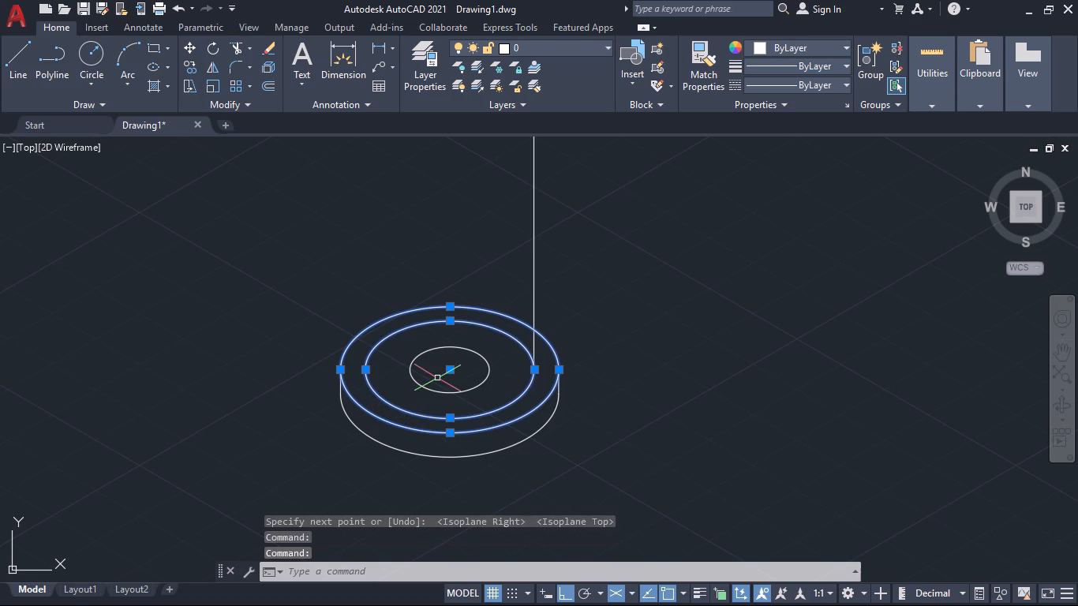
click(432, 391)
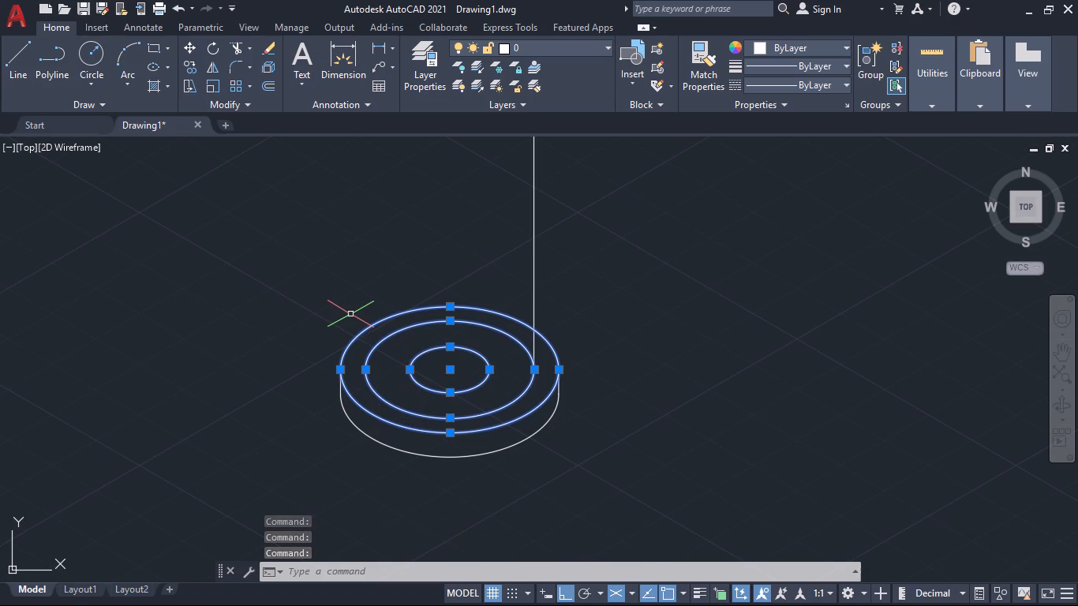
text(co)
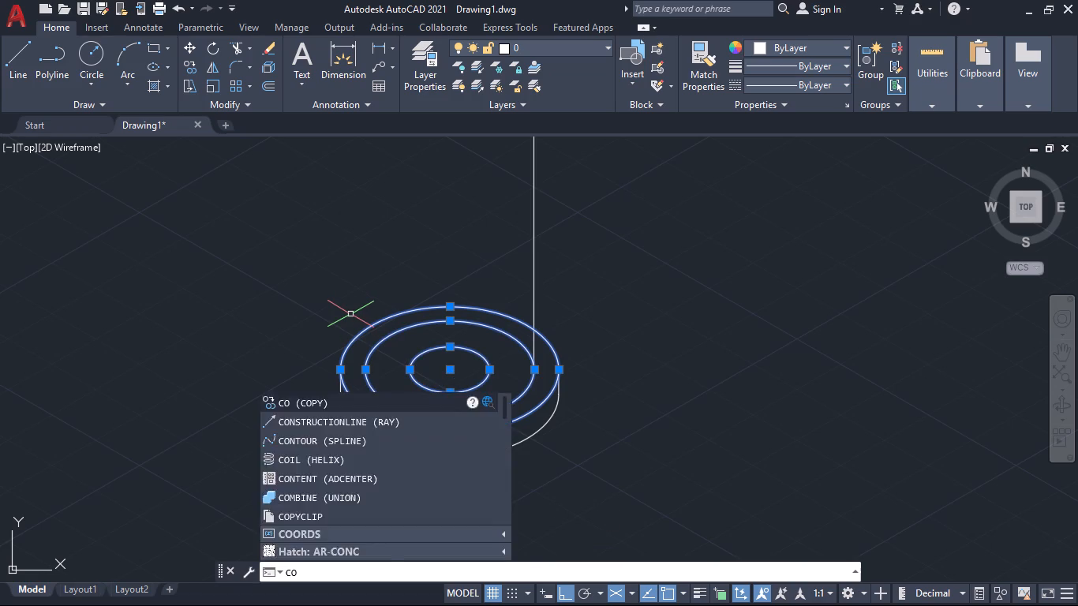
key(Return)
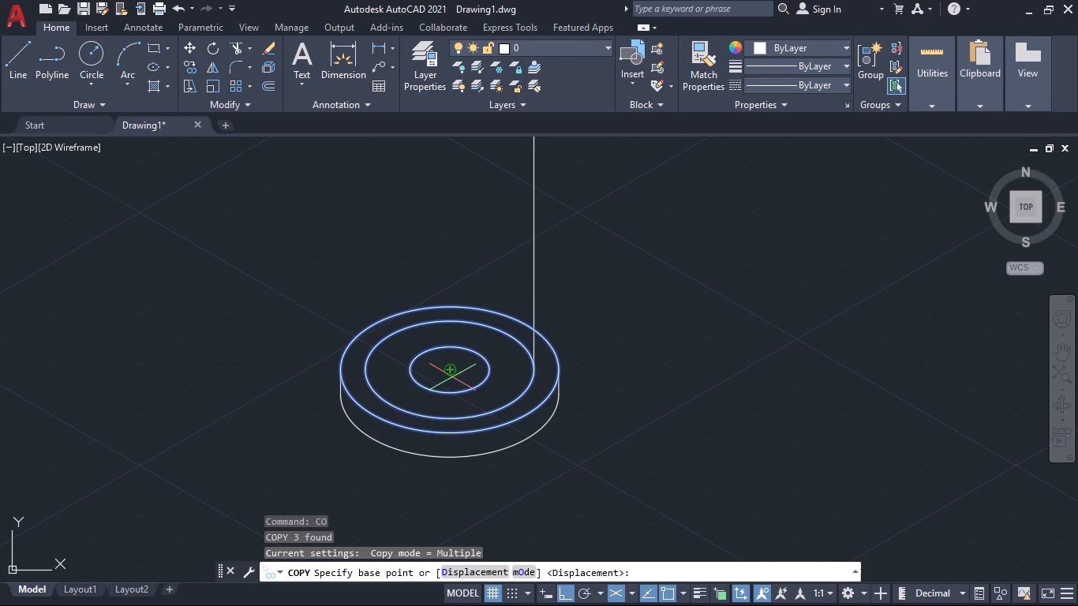
click(451, 372)
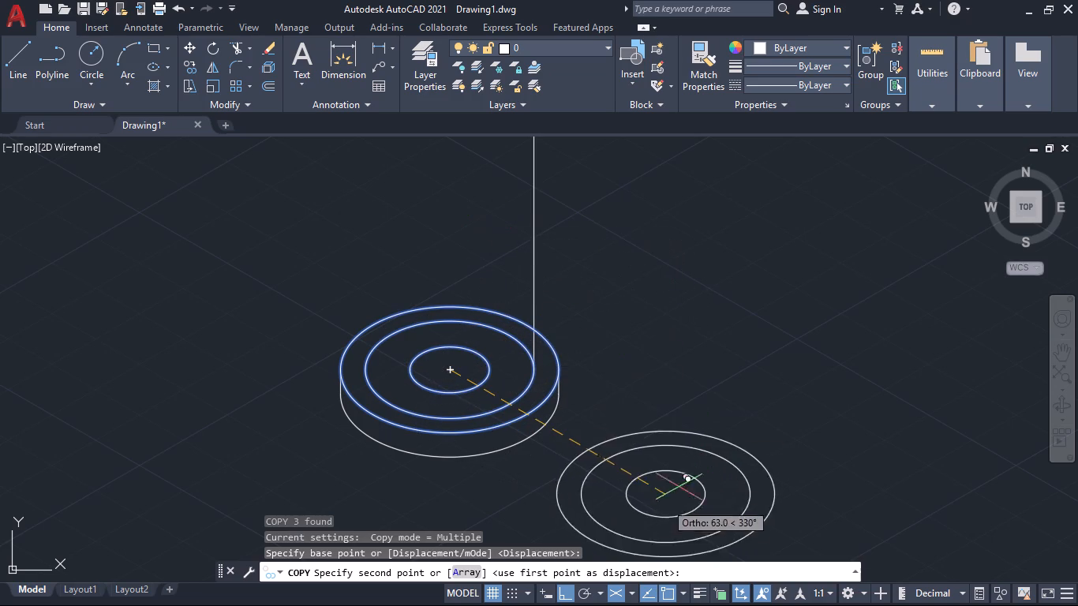
click(628, 592)
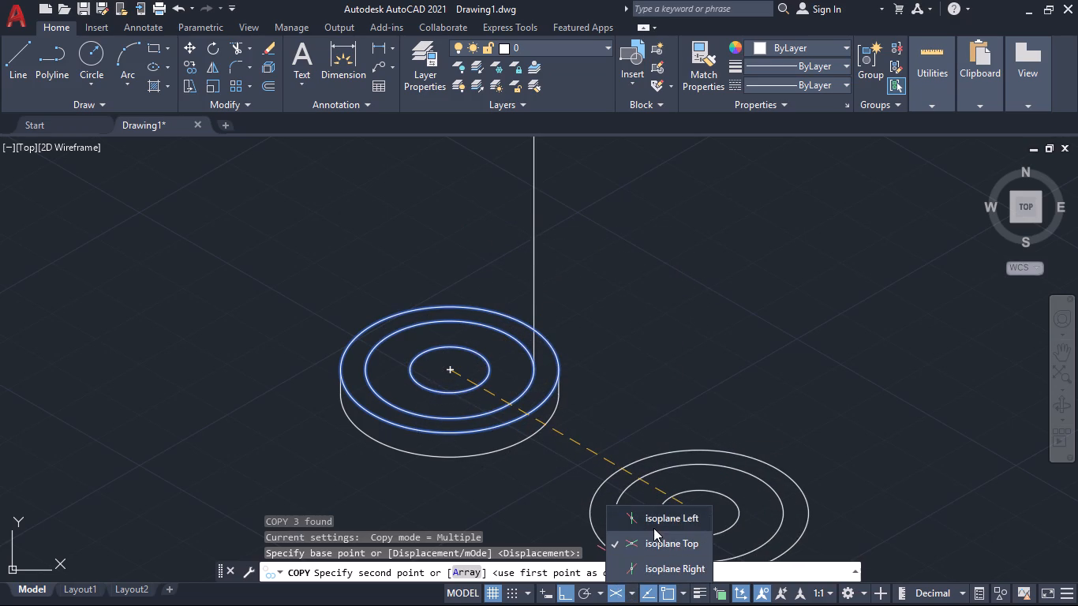
click(661, 566)
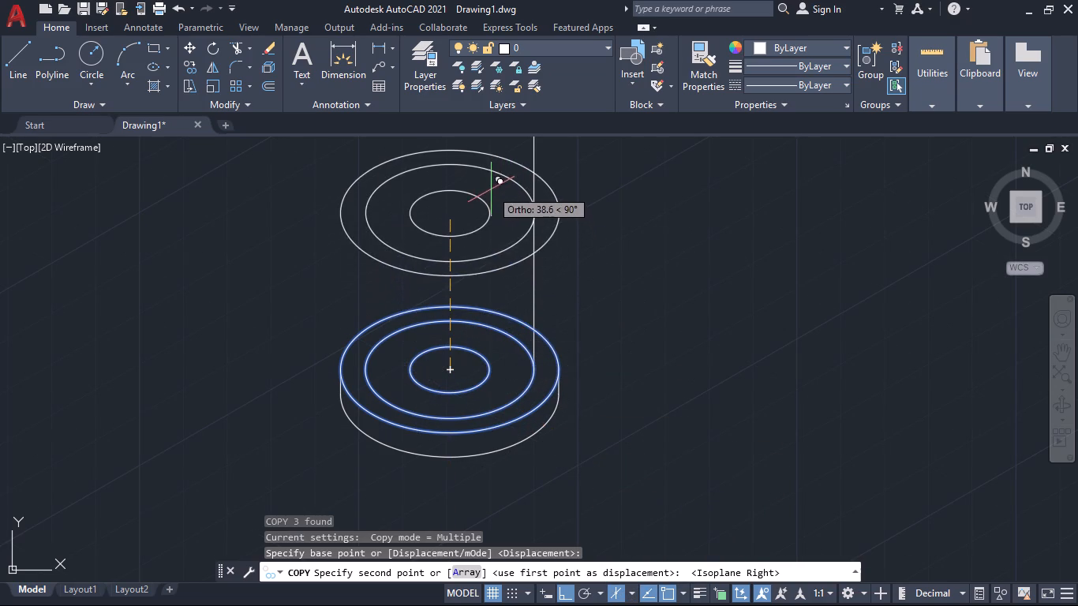
scroll(503, 211, down, 2)
middle_drag(531, 208, 546, 286)
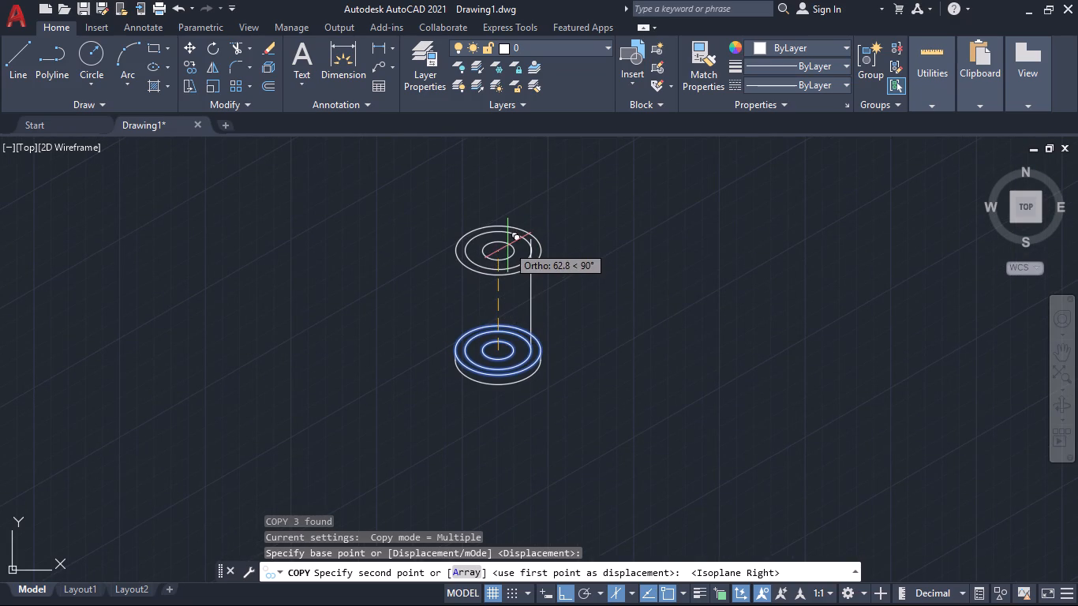
text(70)
key(Return)
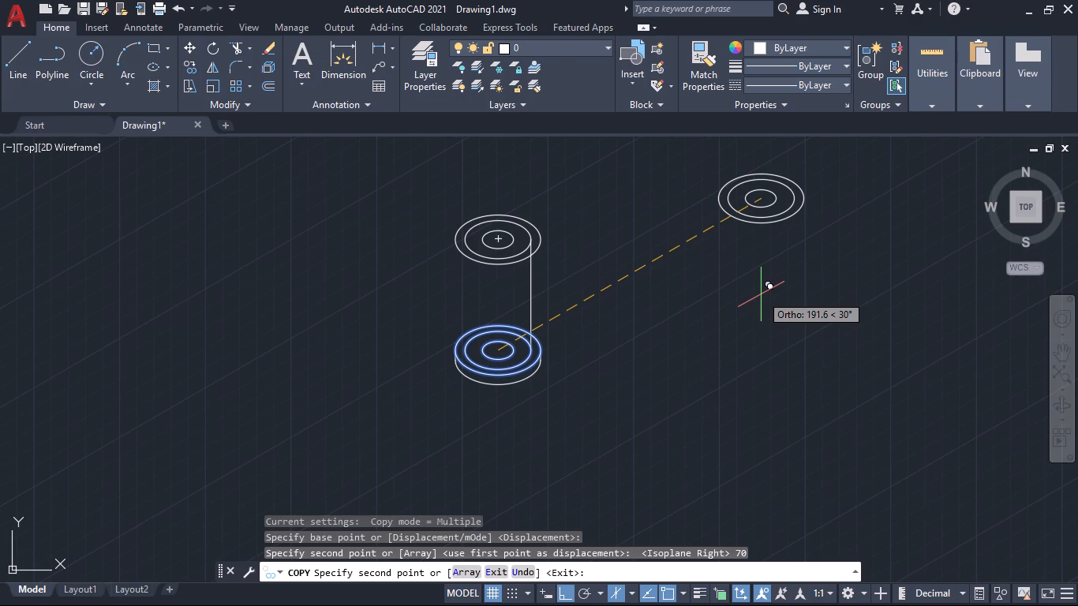
key(Escape)
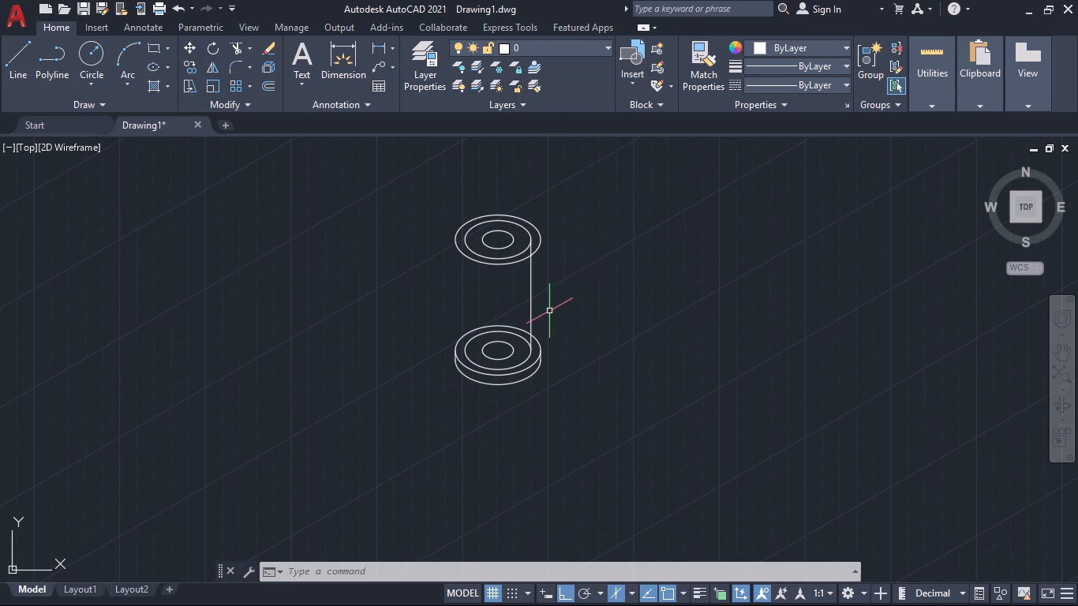
Copy the three upper isocircles from their centre 6 mm straight up for the thickness of the top disc.
scroll(543, 283, up, 1)
middle_drag(554, 271, 571, 311)
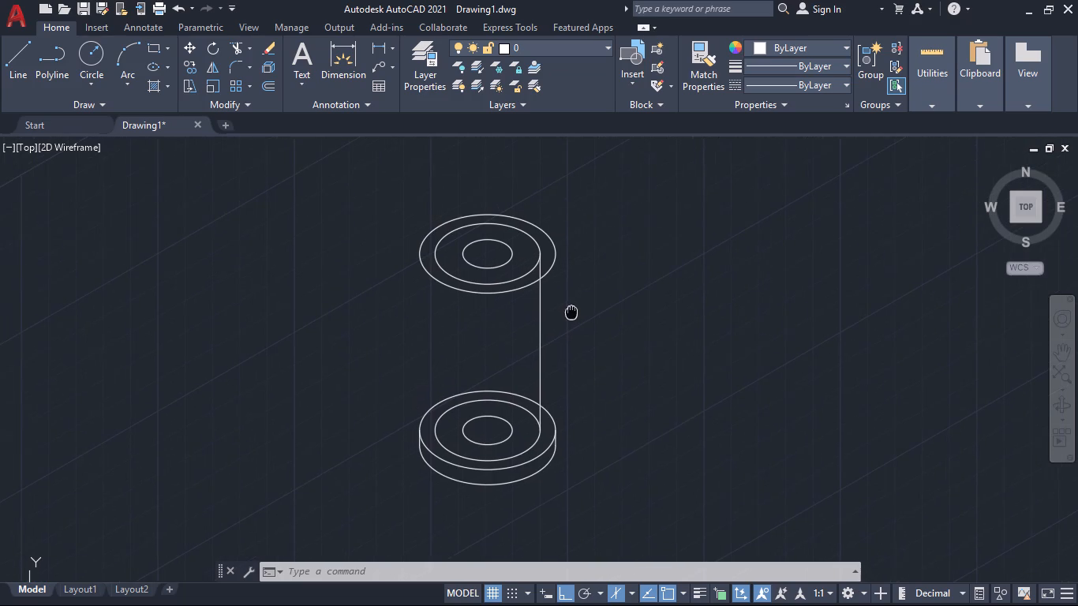
middle_drag(571, 311, 572, 312)
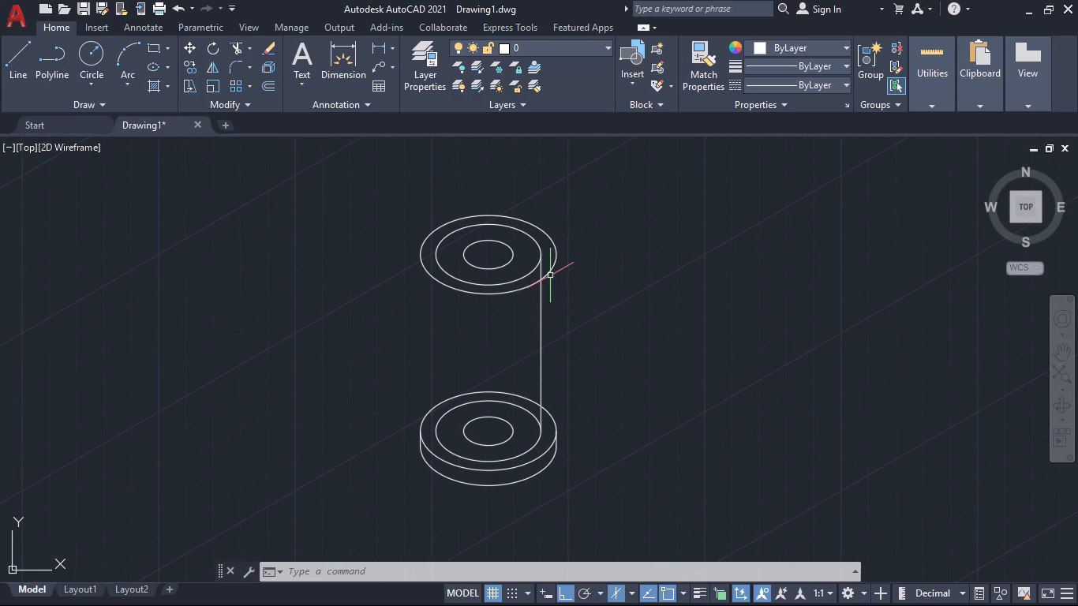
click(541, 281)
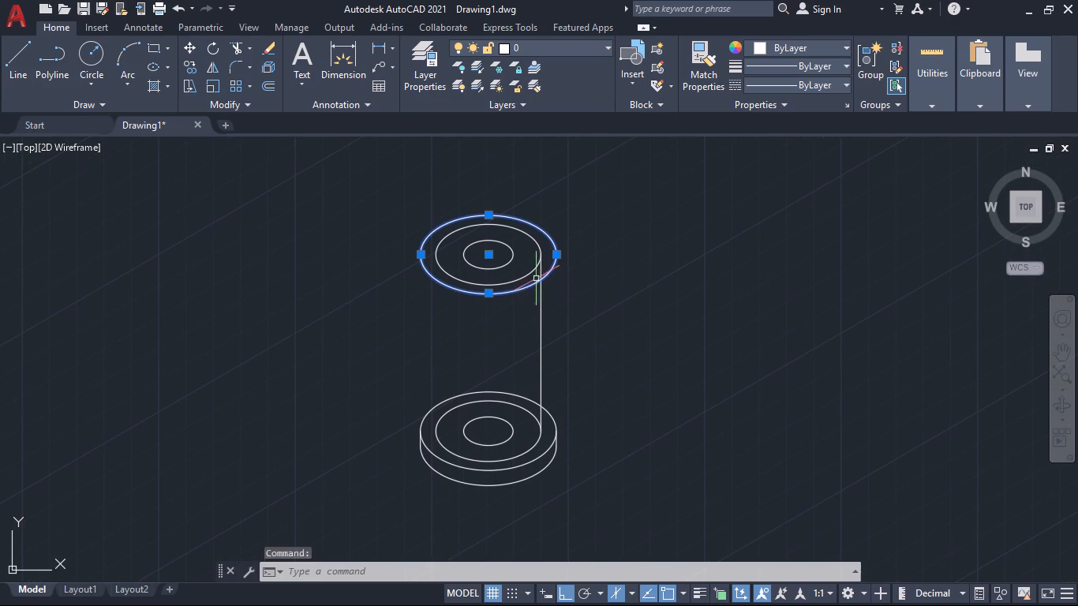
click(522, 278)
click(507, 264)
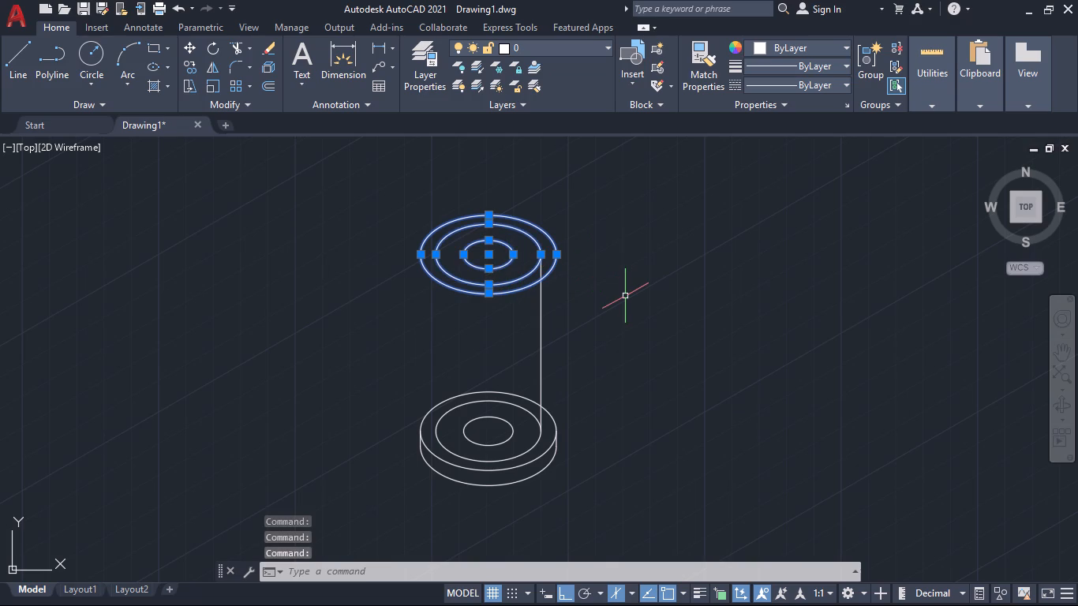
text(co)
key(Return)
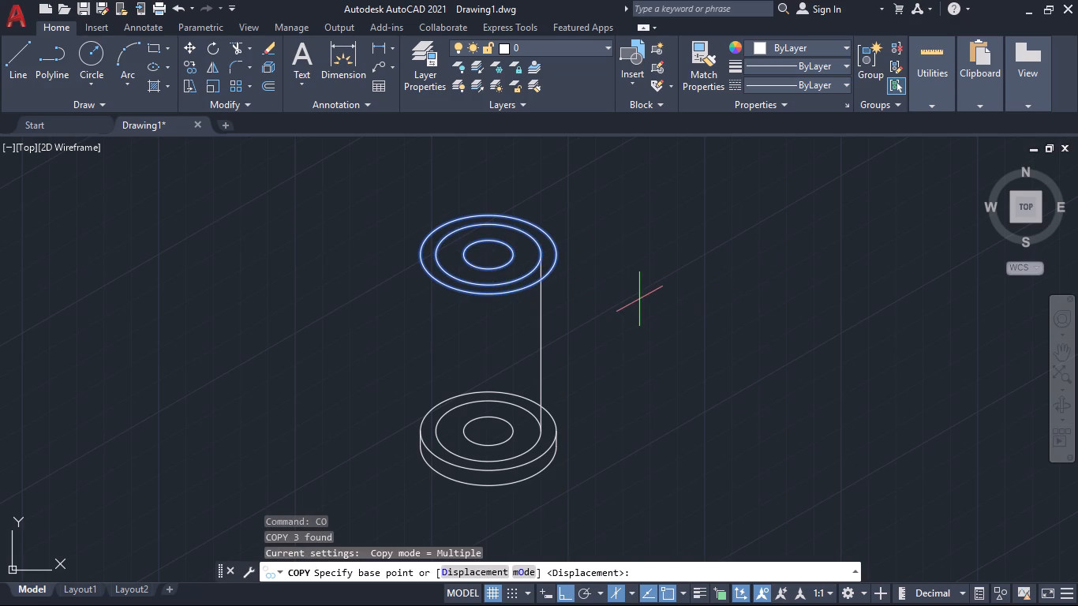
click(491, 255)
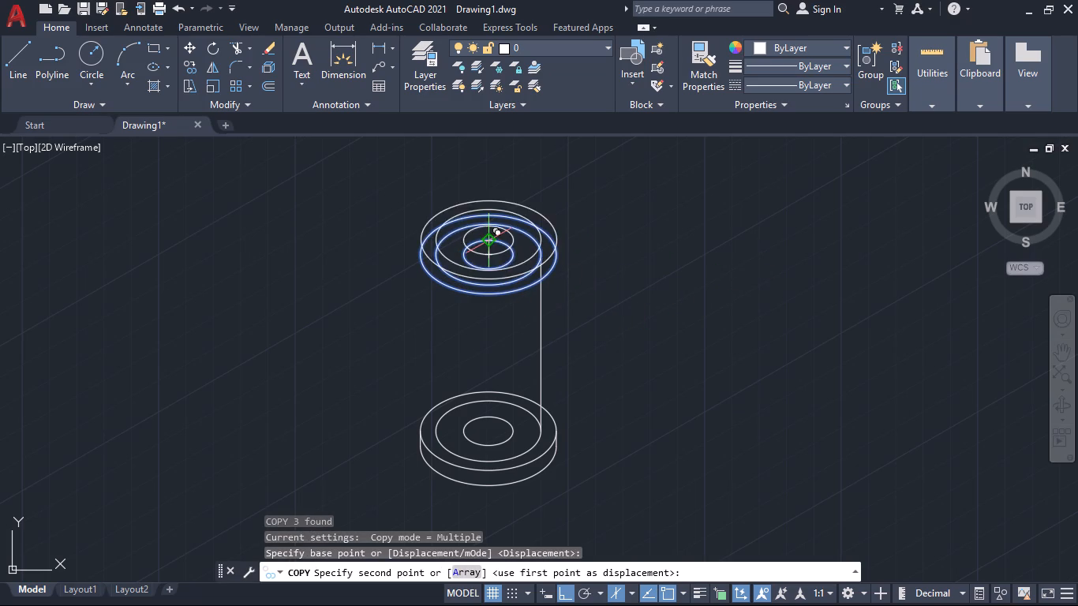
key(6)
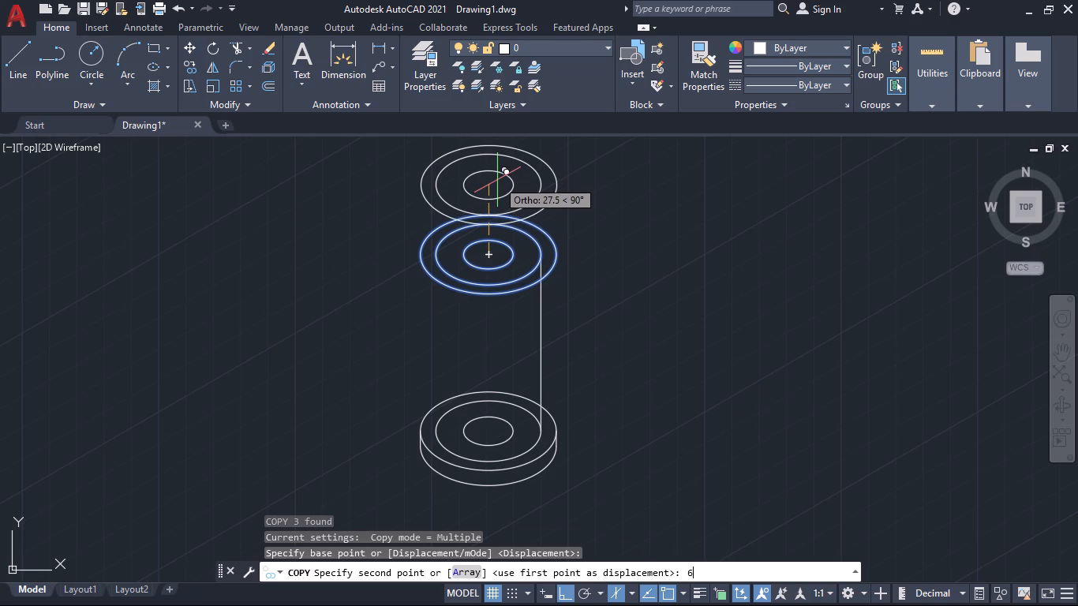
key(Return)
key(Escape)
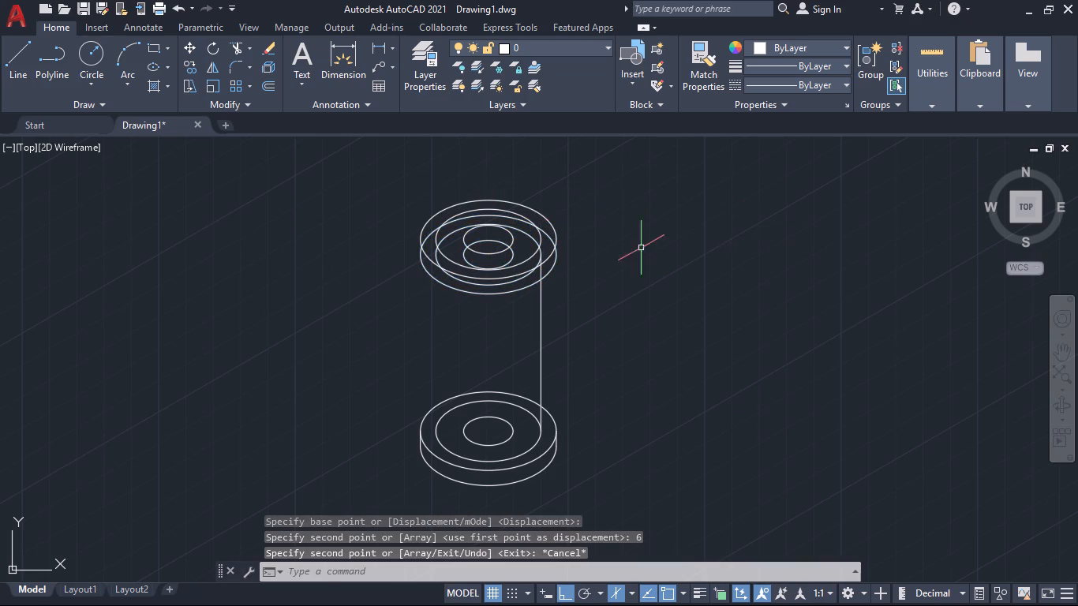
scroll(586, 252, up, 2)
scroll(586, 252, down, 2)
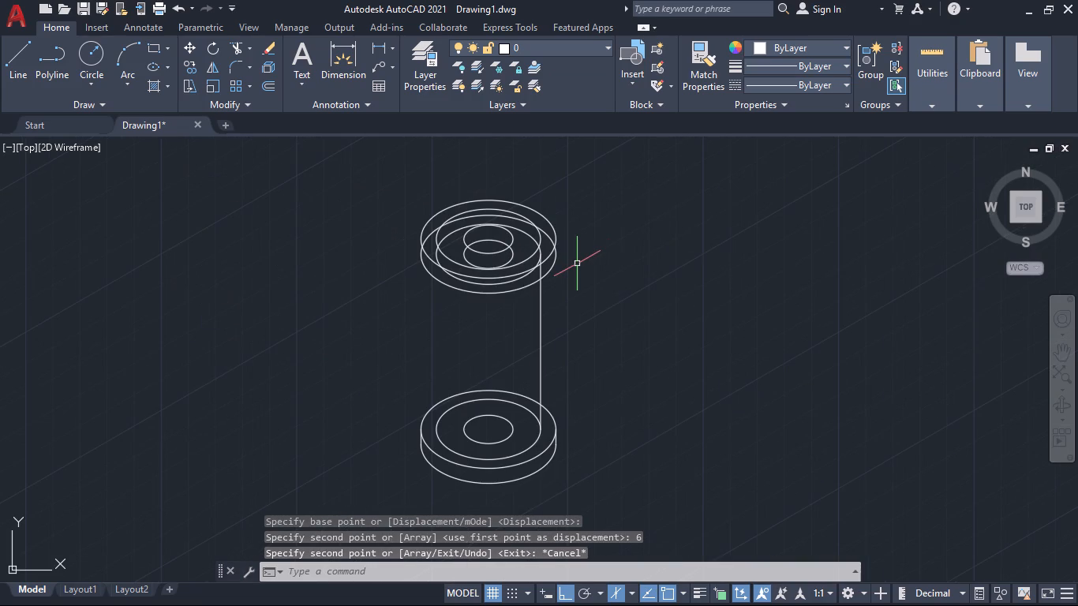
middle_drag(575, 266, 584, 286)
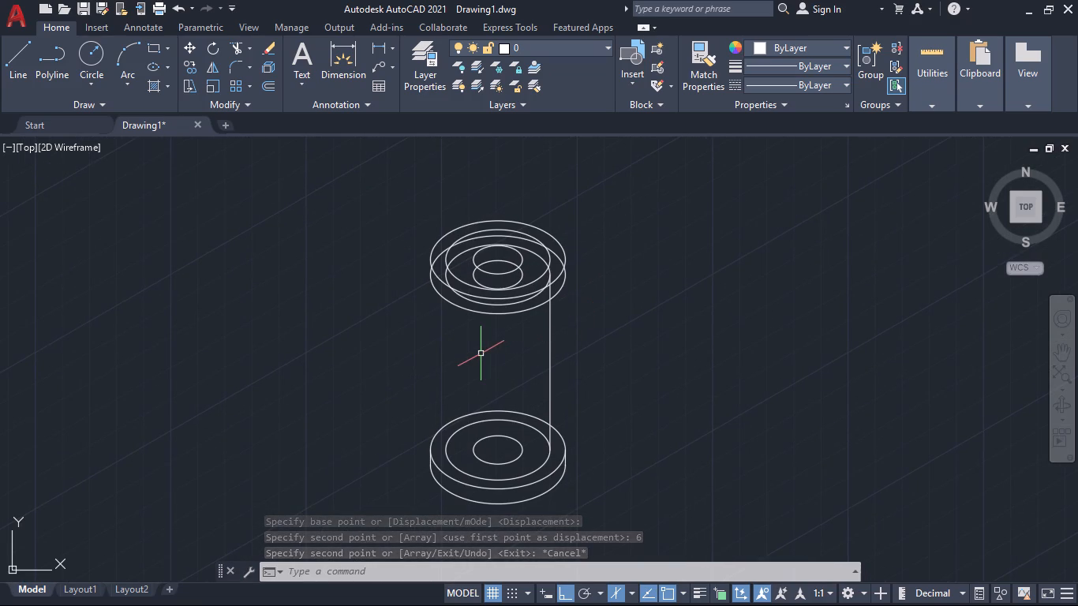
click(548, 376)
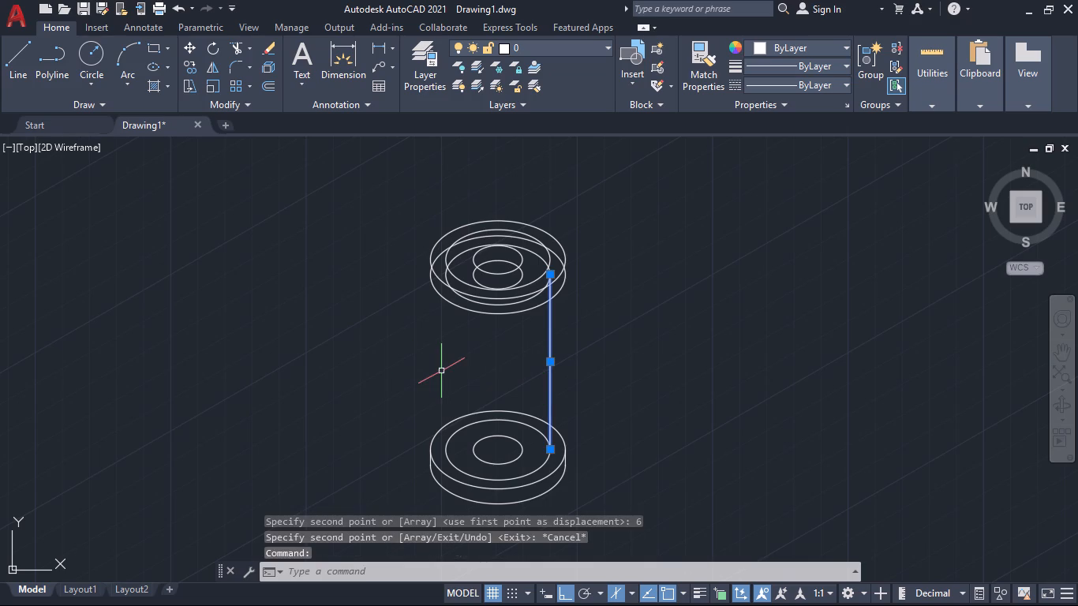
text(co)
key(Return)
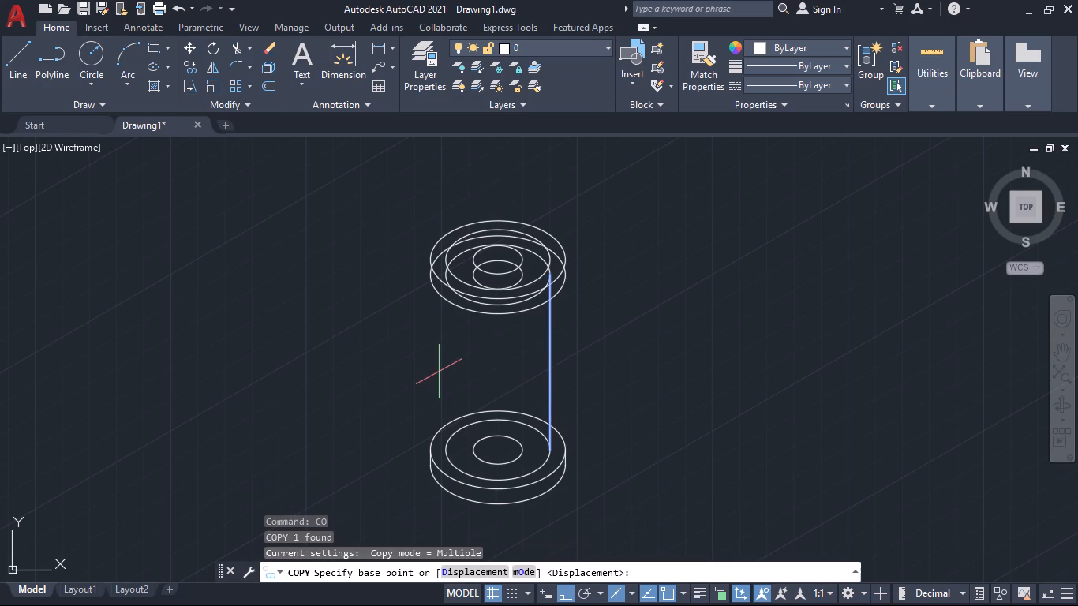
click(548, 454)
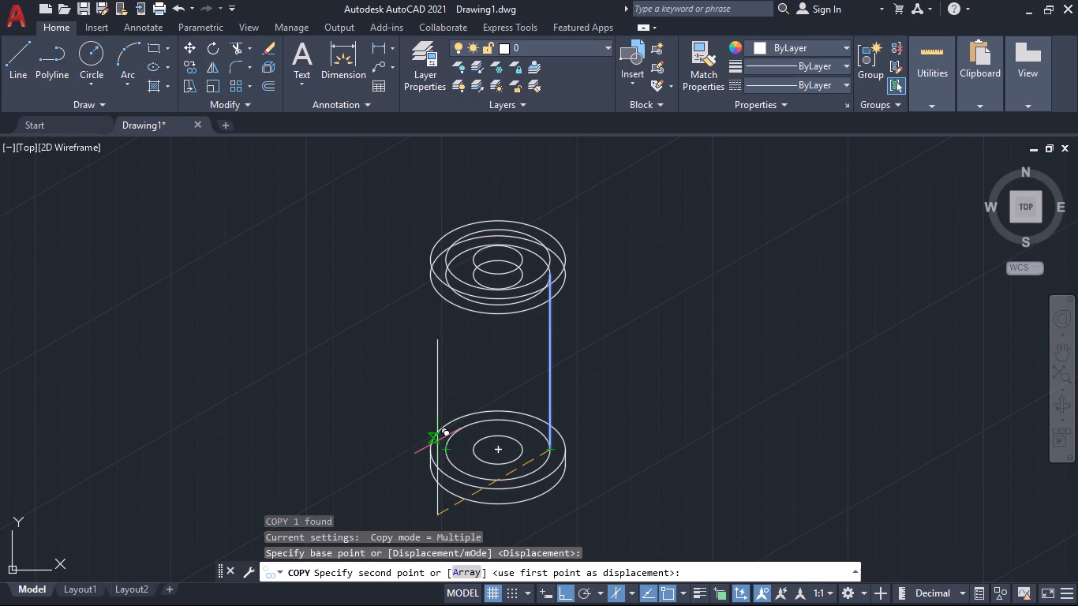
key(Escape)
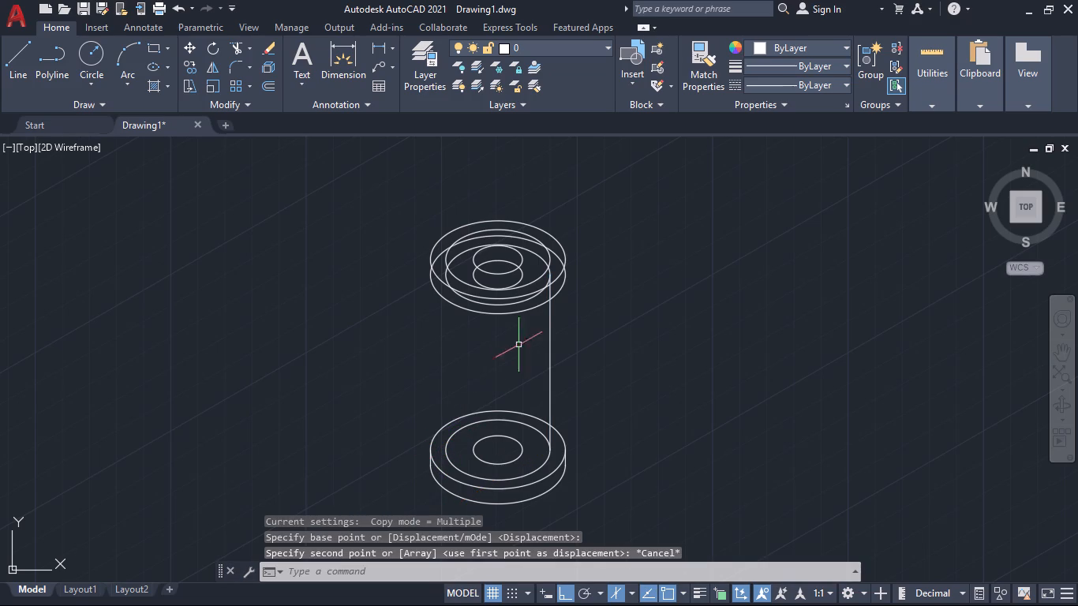
Trim the vertical edge line where it passes above the front arc of the top disc's lower outer isocircle.
scroll(528, 320, up, 1)
middle_drag(526, 346, 525, 378)
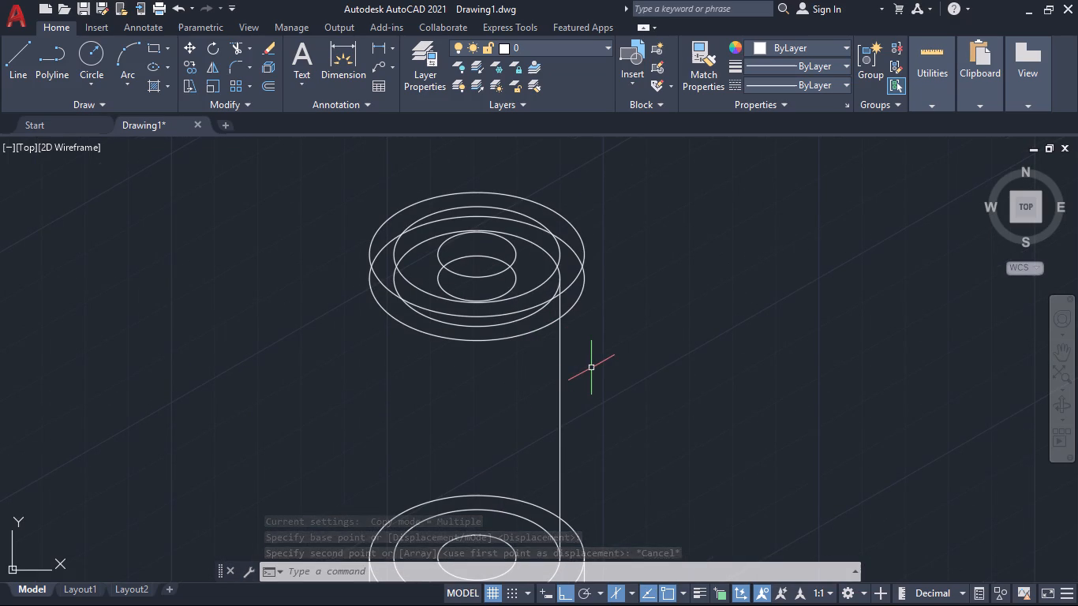
text(tr)
key(Return)
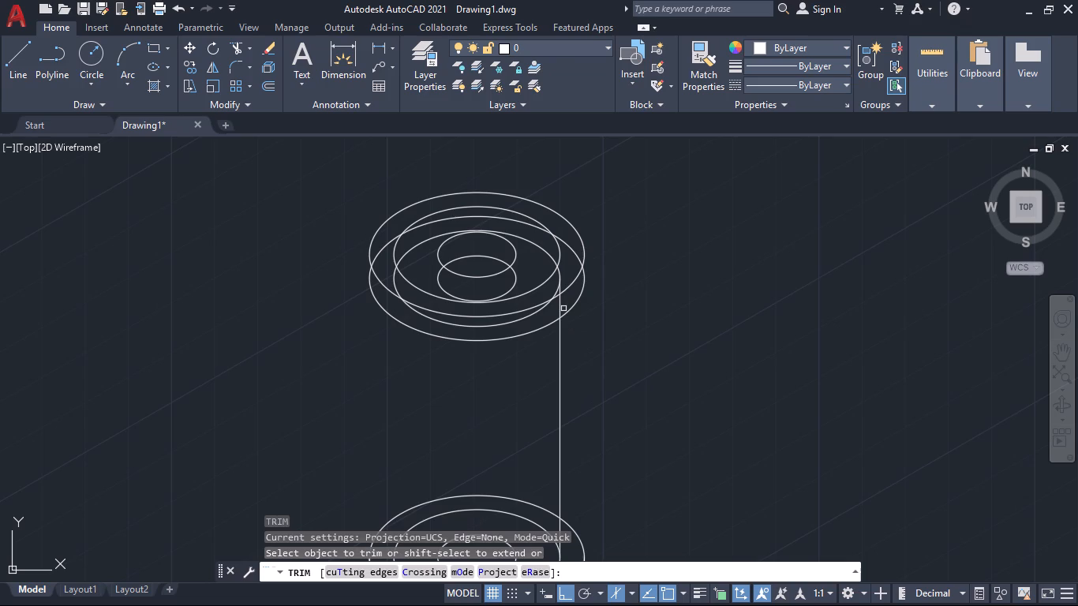
click(560, 309)
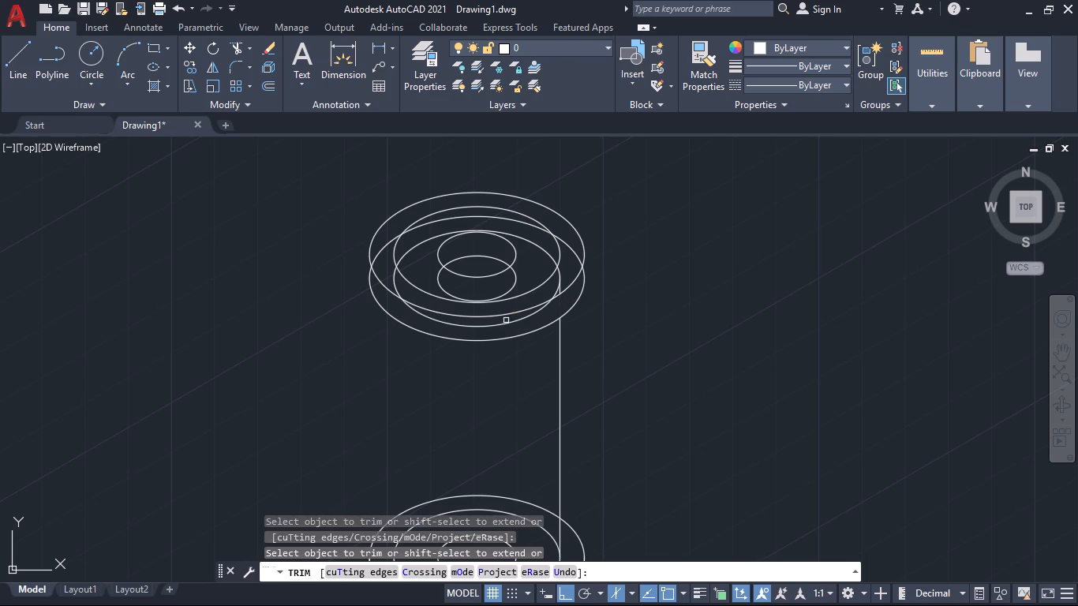
Trim away all arcs of the two middle isocircles in the top disc, along with the leftover vertical line piece inside it.
click(506, 320)
click(507, 326)
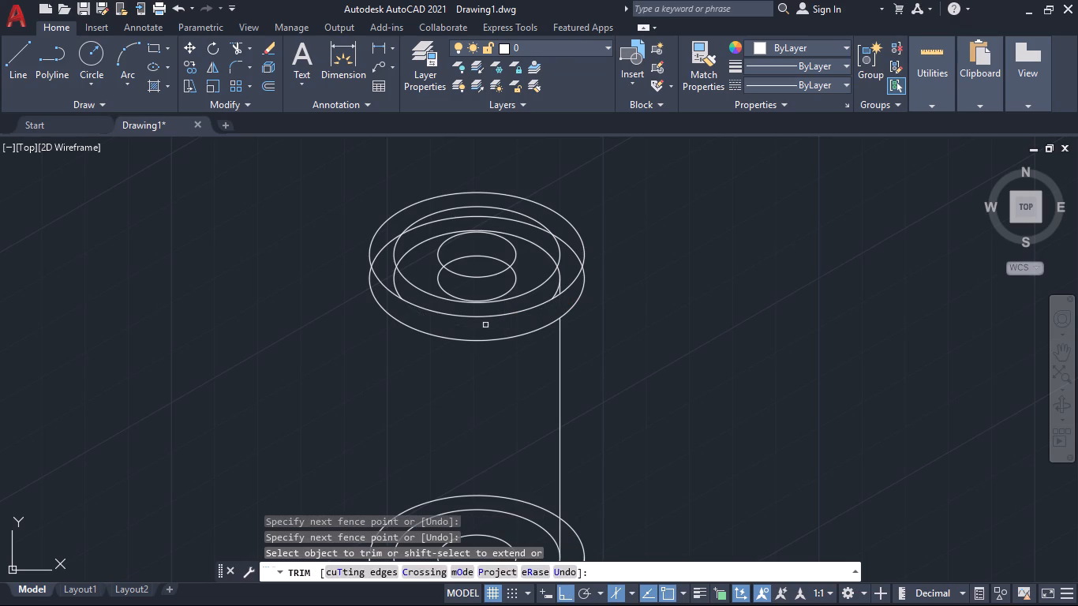
click(396, 284)
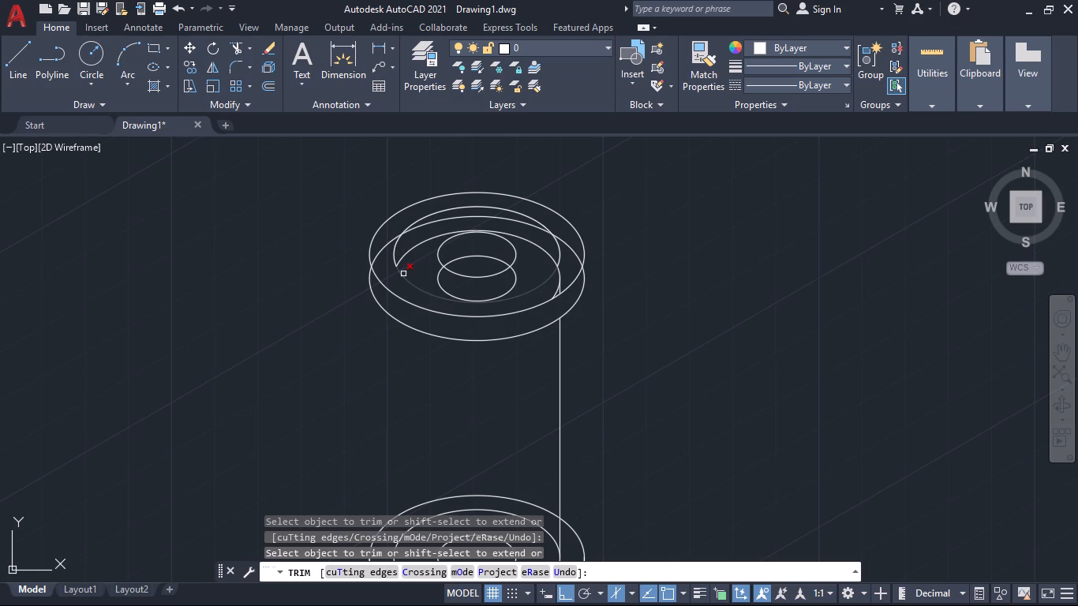
click(403, 274)
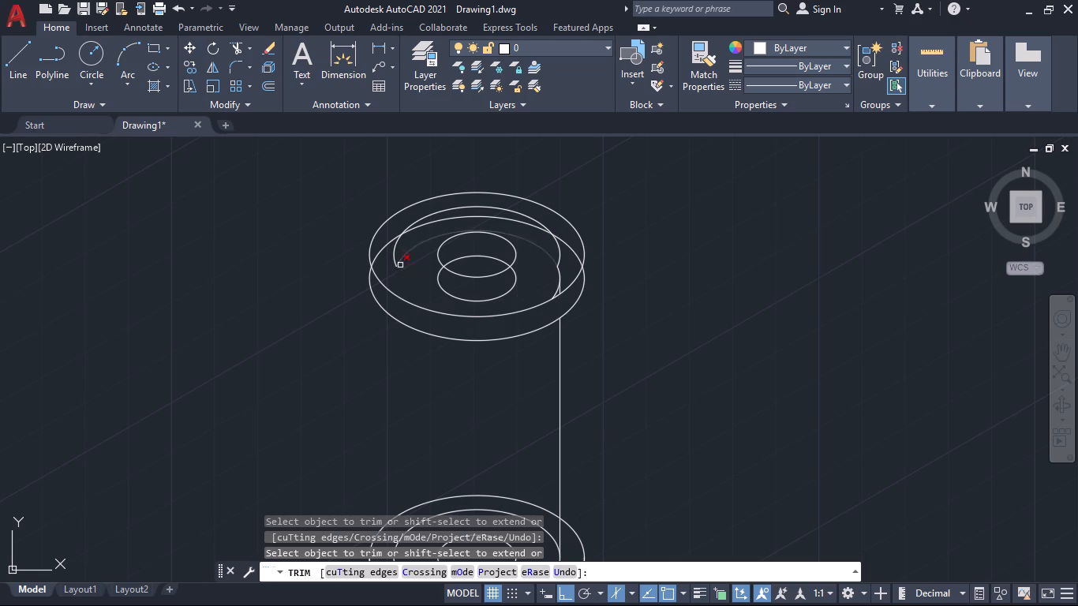
click(400, 265)
click(396, 260)
click(552, 256)
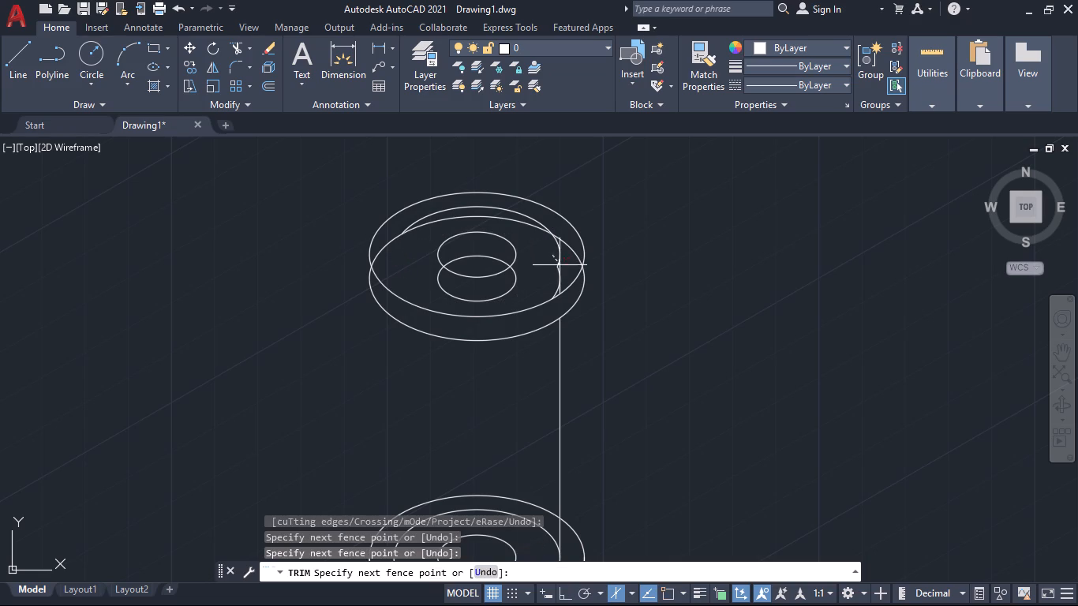
click(563, 273)
click(560, 277)
click(560, 286)
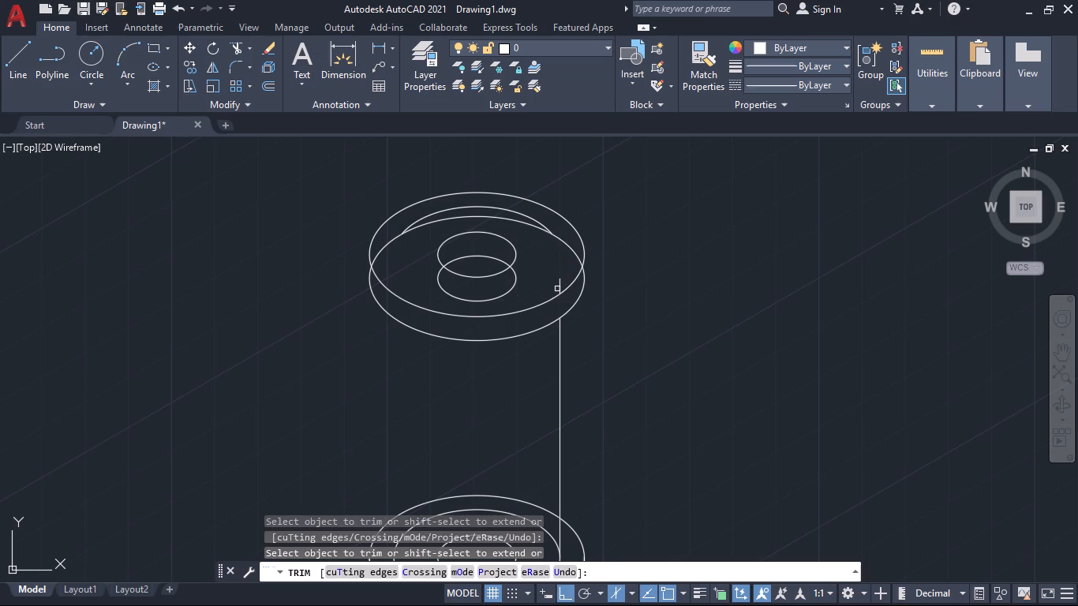
click(557, 289)
click(564, 283)
click(535, 219)
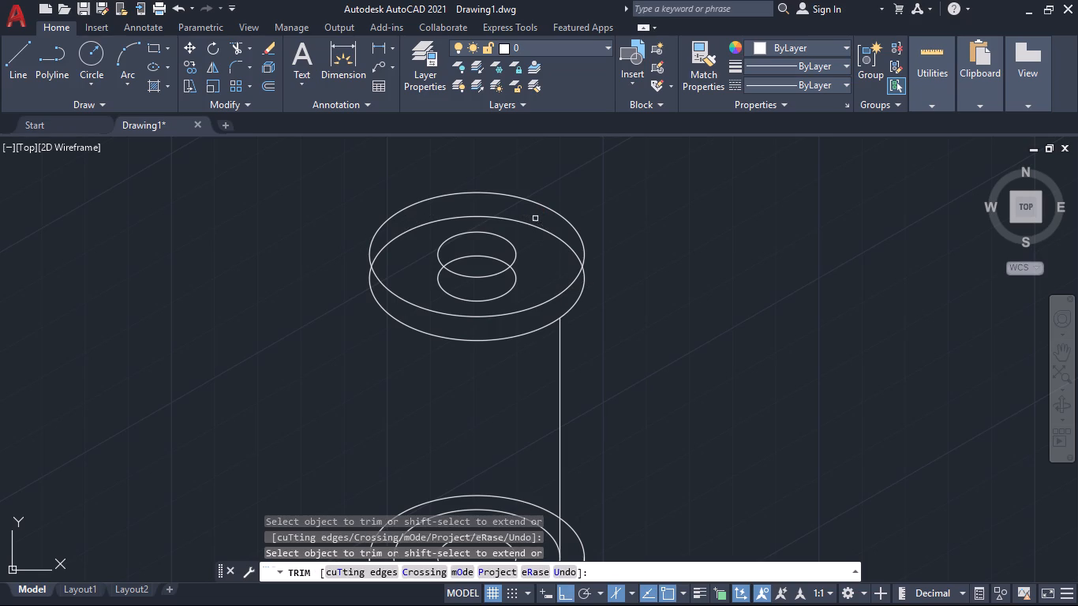
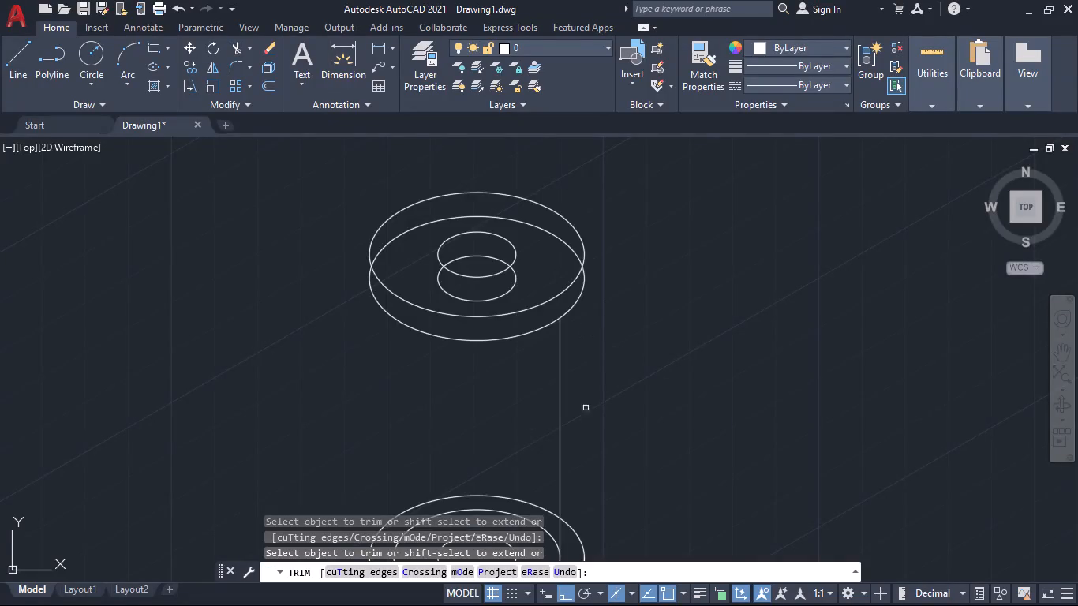
Trim the top disc's hidden curves: the entire lower small isocircle and the rear arc of the lower outer isocircle.
scroll(638, 372, down, 2)
middle_drag(658, 372, 622, 348)
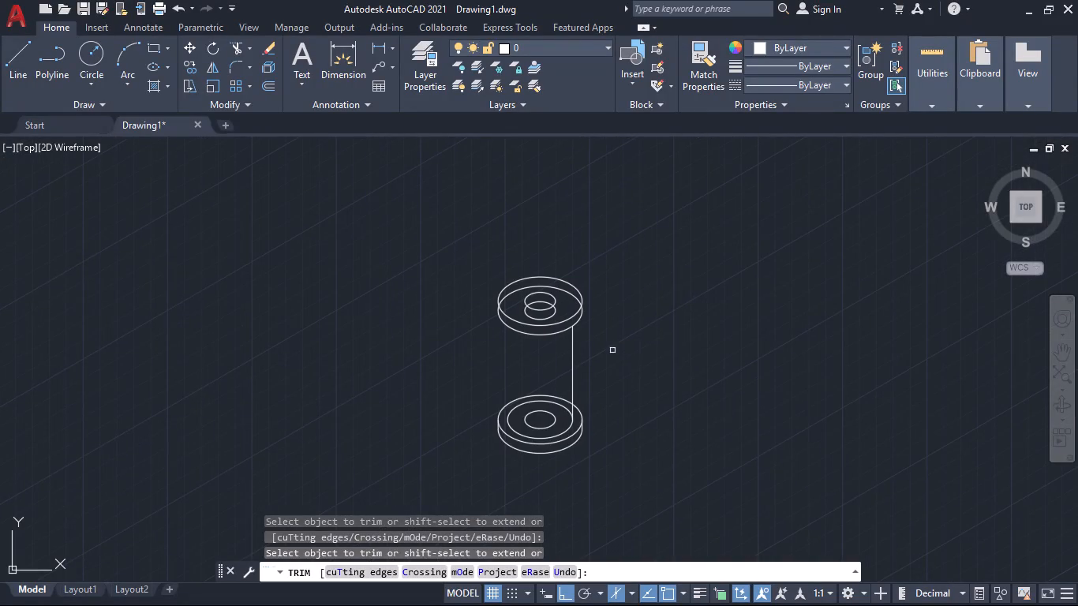
scroll(530, 316, up, 2)
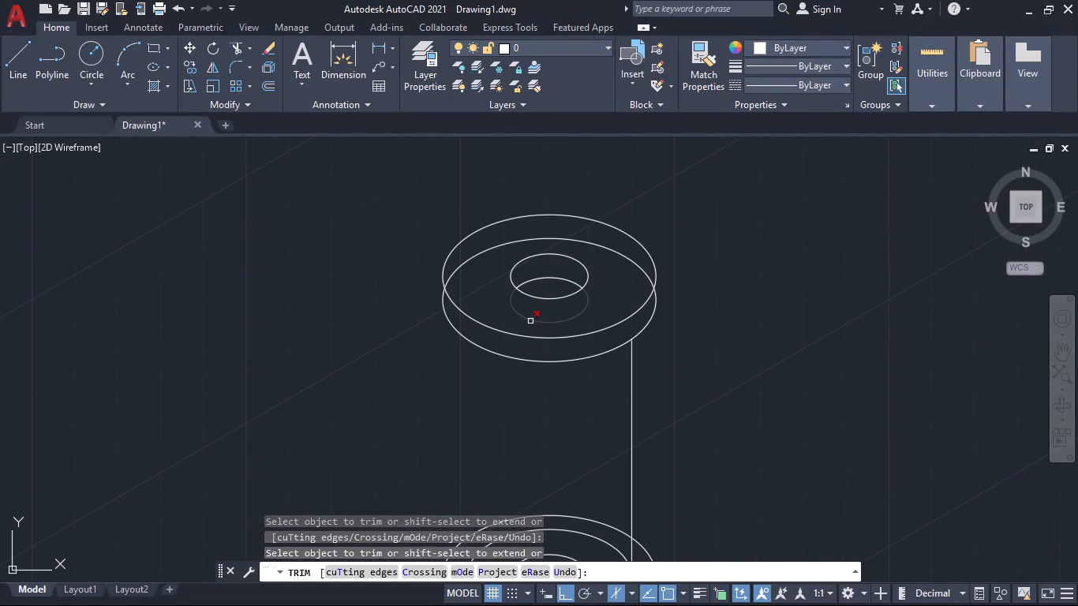
click(530, 321)
scroll(543, 282, up, 2)
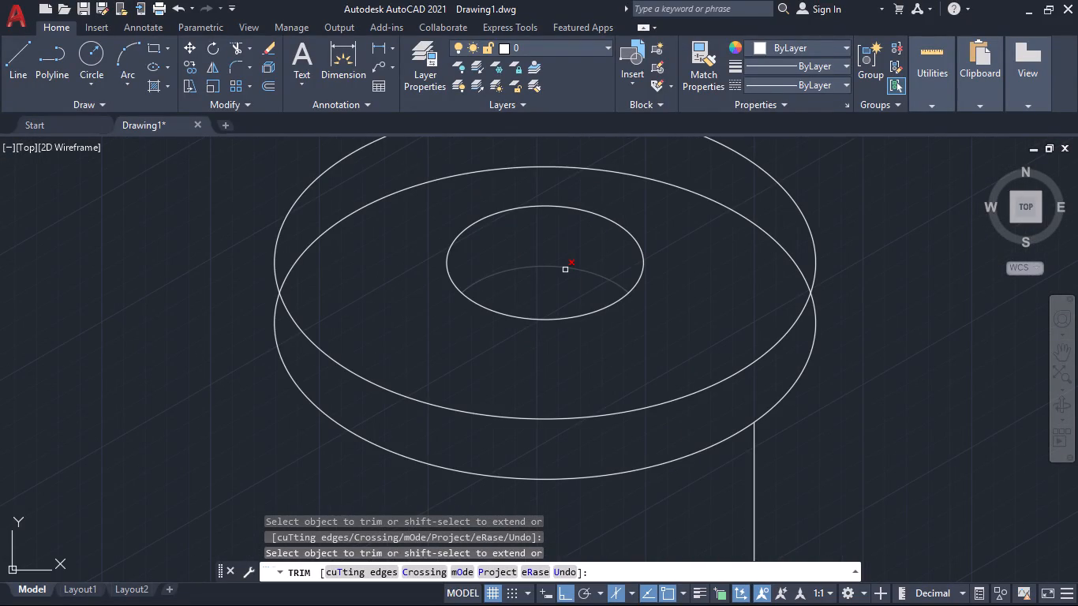
click(565, 270)
scroll(560, 270, down, 2)
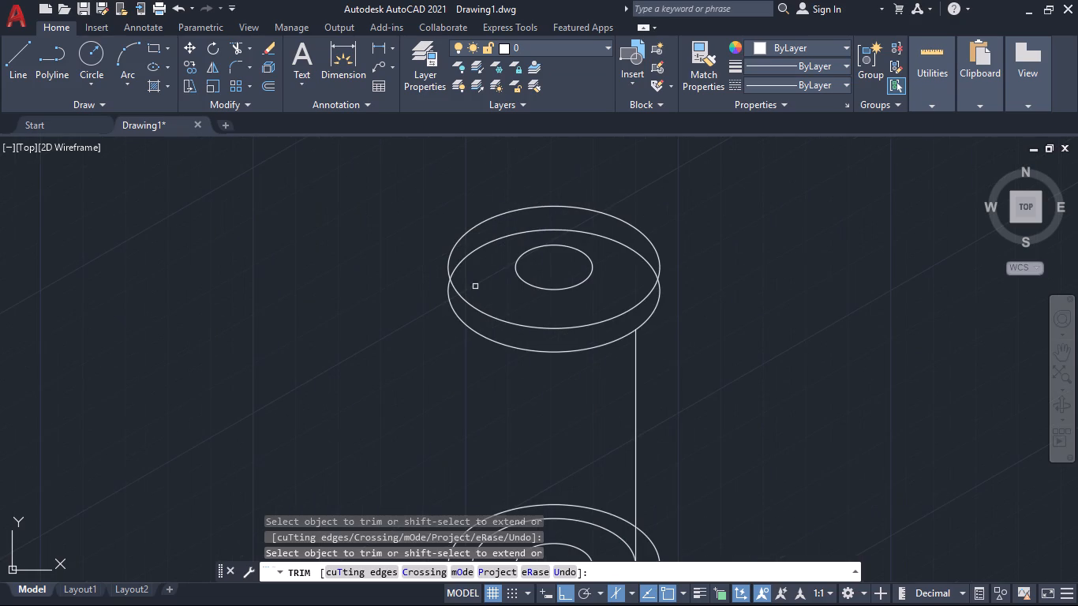
click(489, 244)
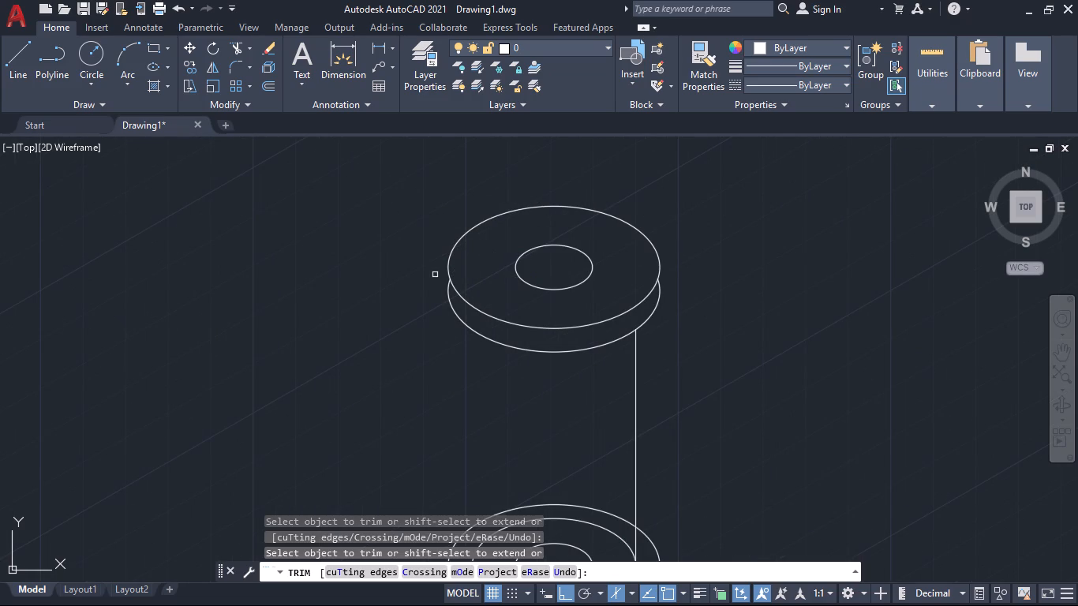
Remove the small inner isocircle from the bottom disc's top face with Trim.
scroll(473, 302, down, 1)
middle_drag(489, 384, 480, 337)
scroll(495, 391, up, 1)
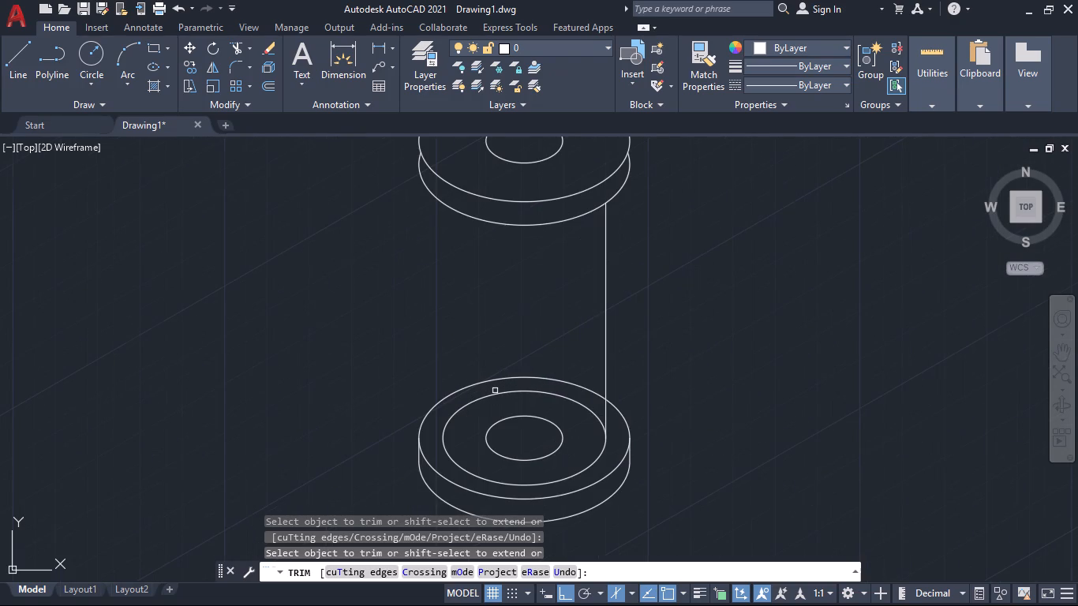
click(495, 391)
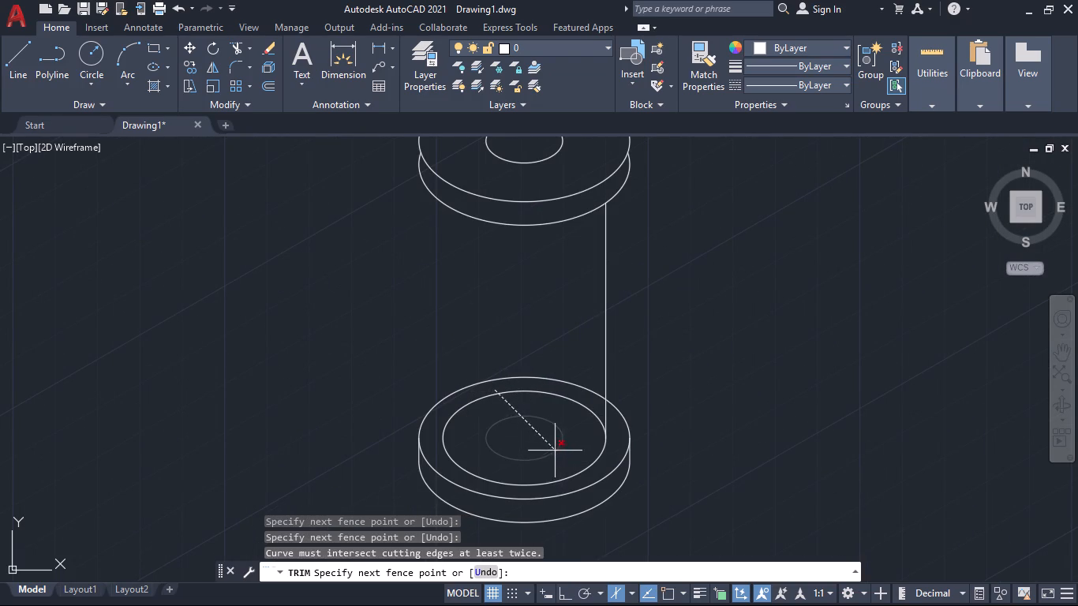
click(499, 387)
click(517, 427)
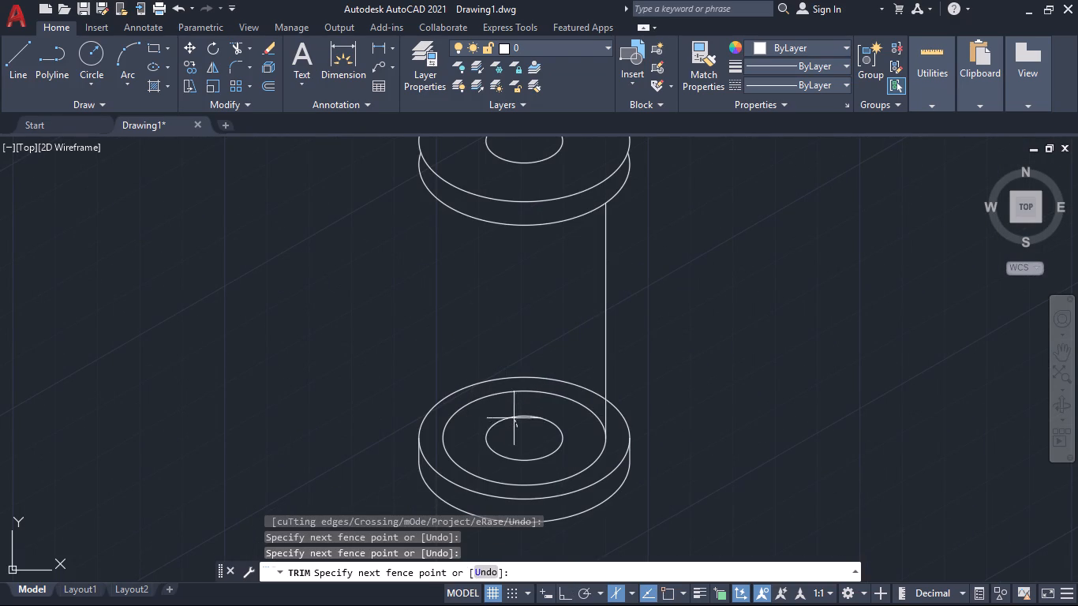
click(511, 414)
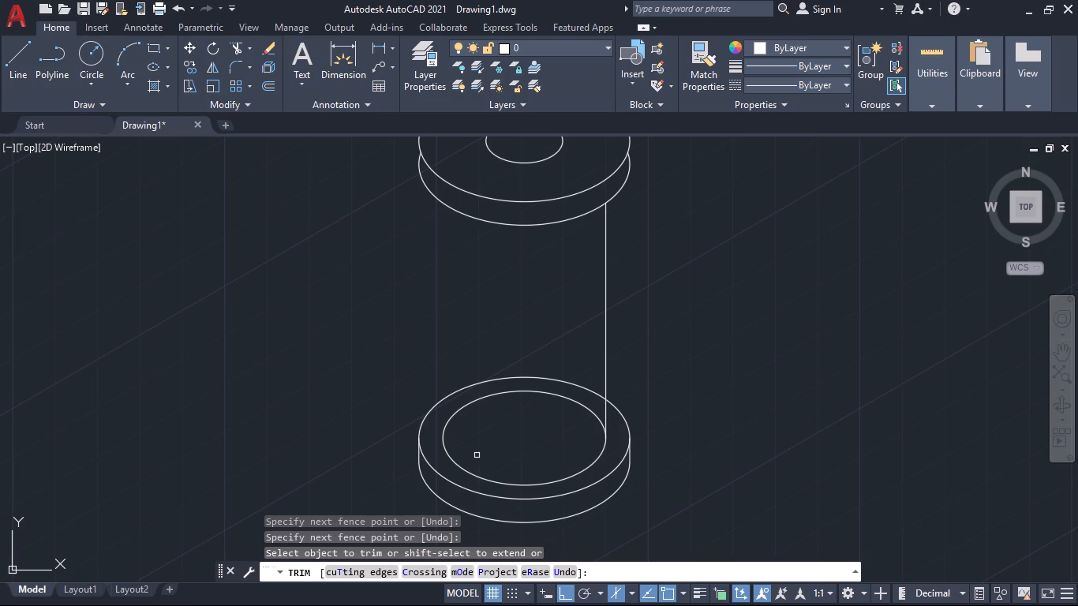
key(Escape)
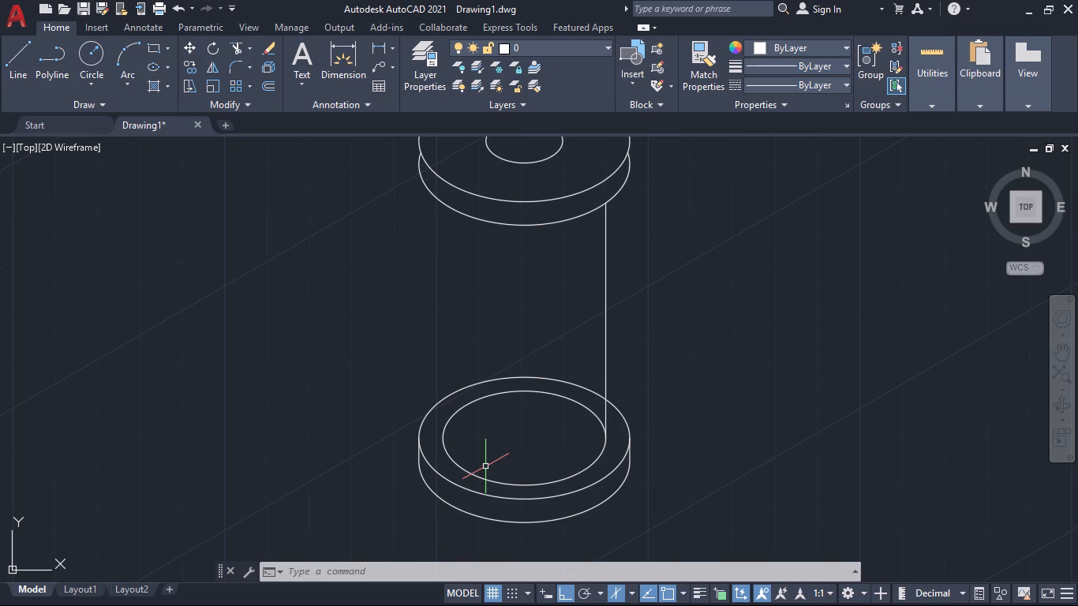
Draw the cylinder's left edge as a 70 mm vertical line up from the left side of the bottom disc's inner isocircle.
middle_drag(471, 334, 486, 360)
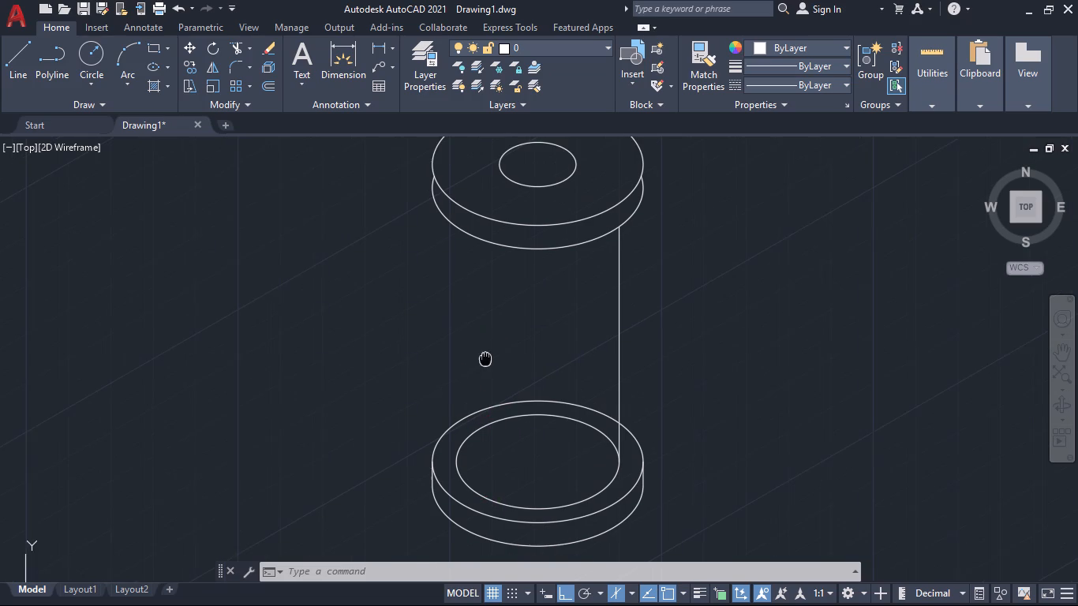
middle_drag(486, 360, 487, 361)
click(27, 49)
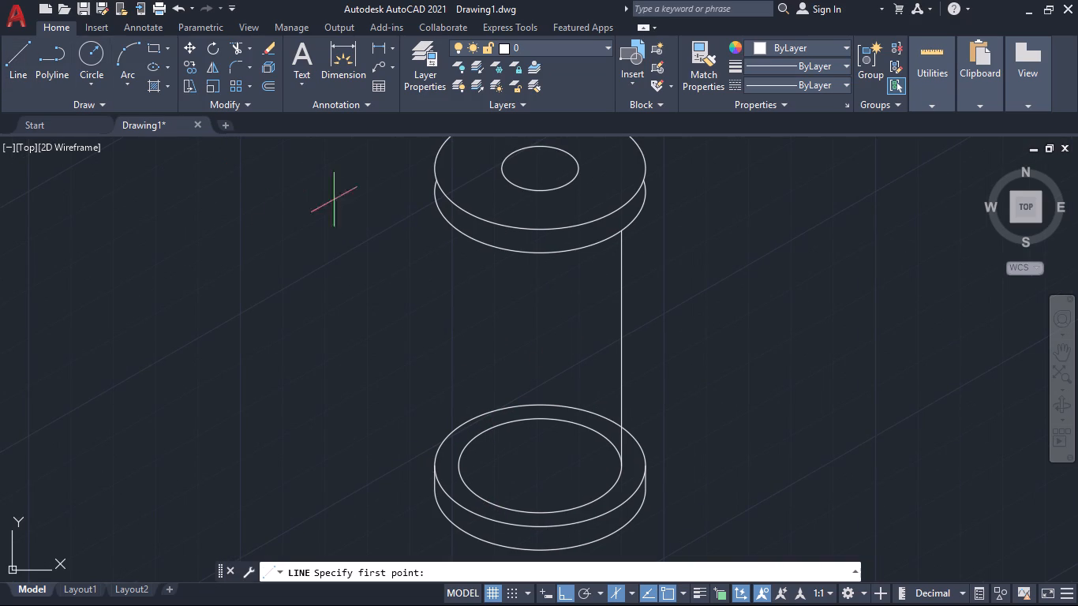
click(459, 463)
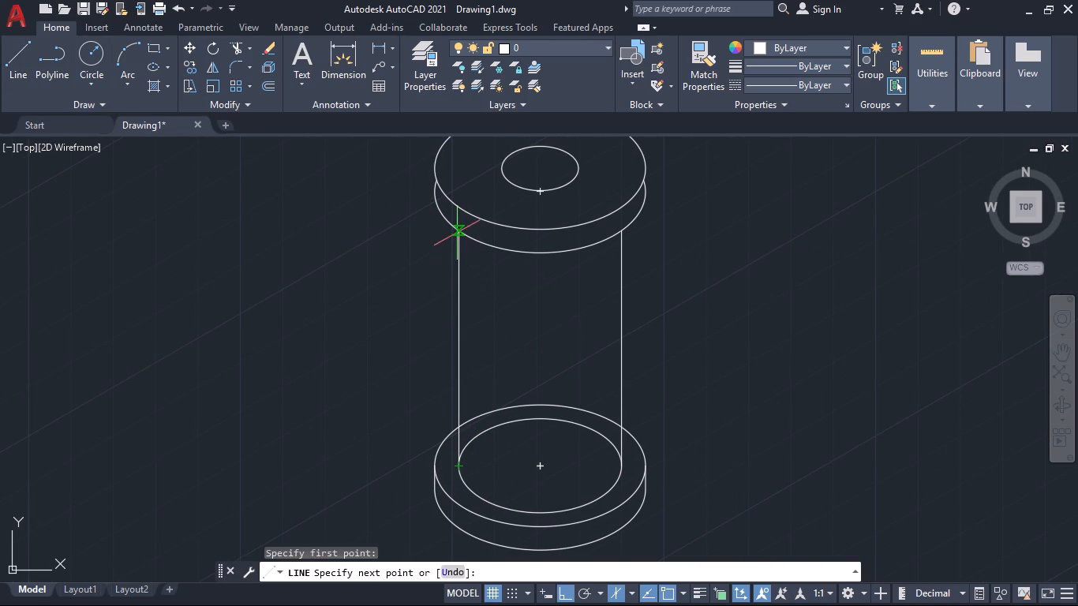
text(70)
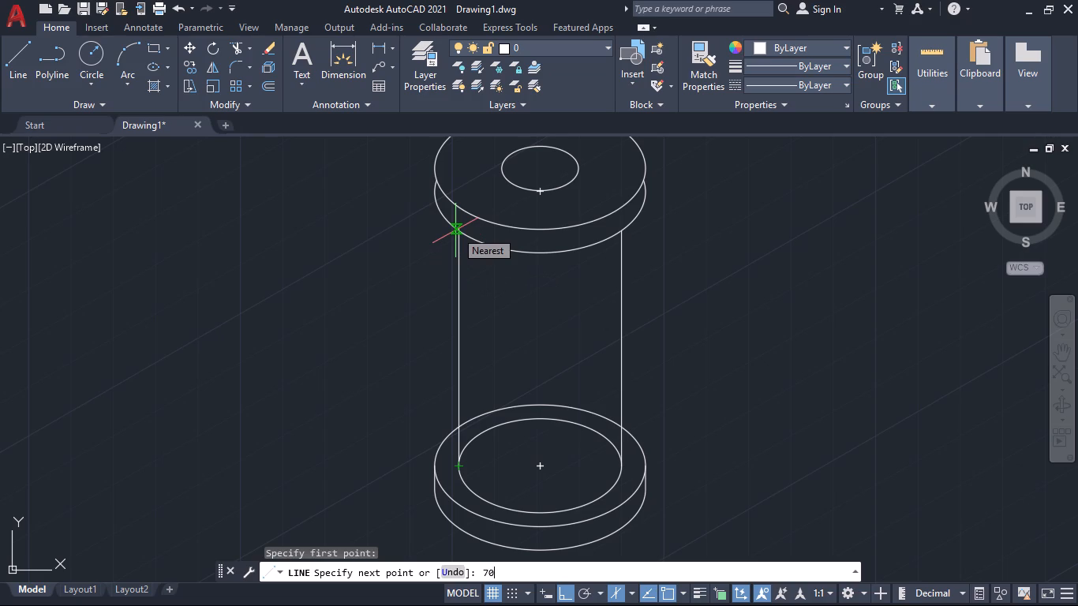
key(Return)
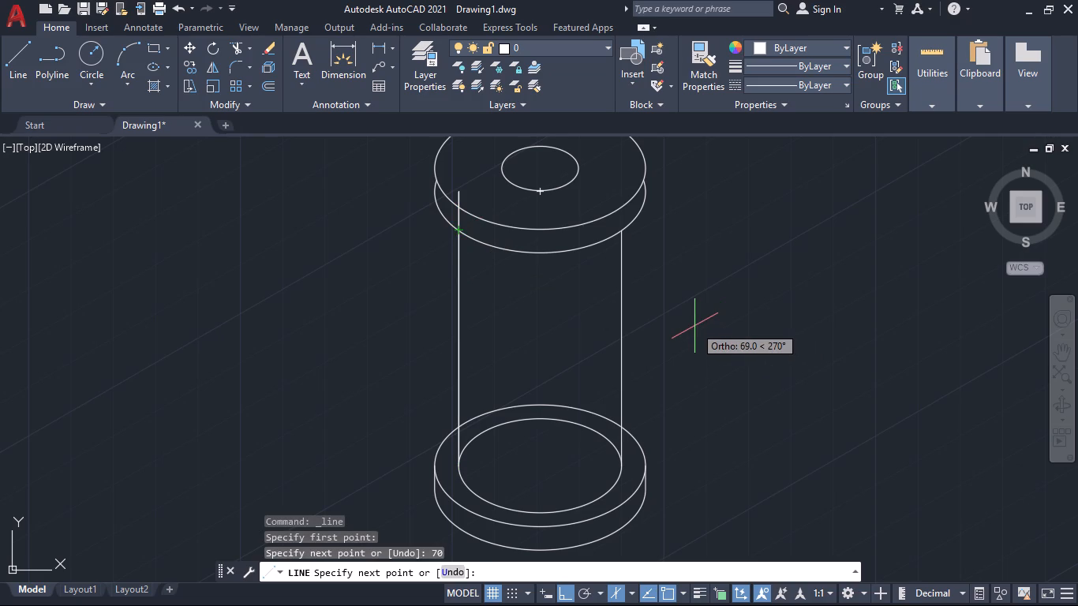
key(Escape)
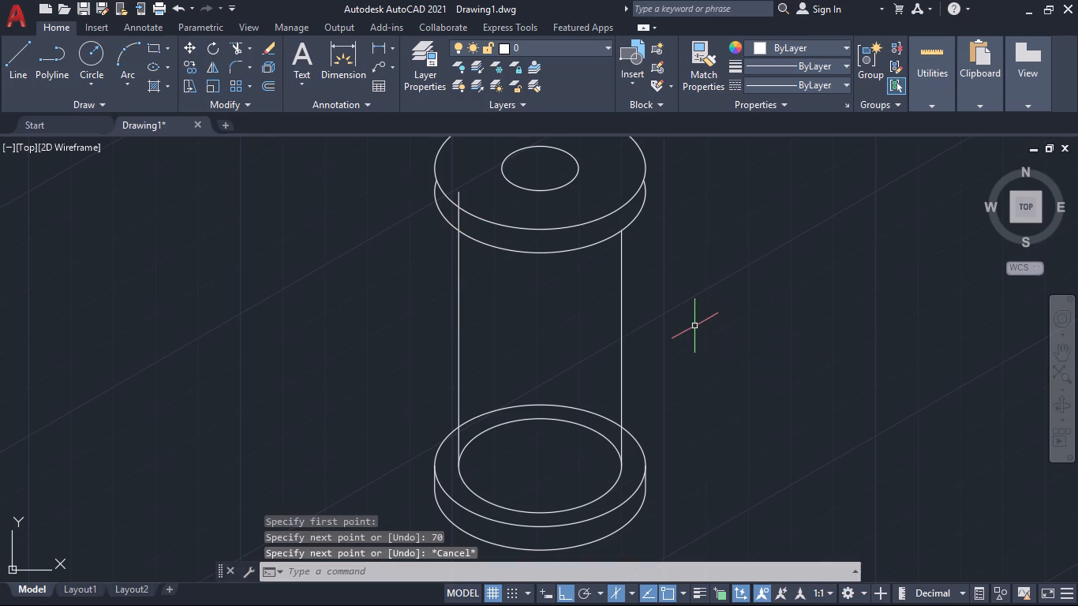
Trim the cylinder's left edge line where it runs above the front arc of the top disc's lower outer isocircle.
text(tr)
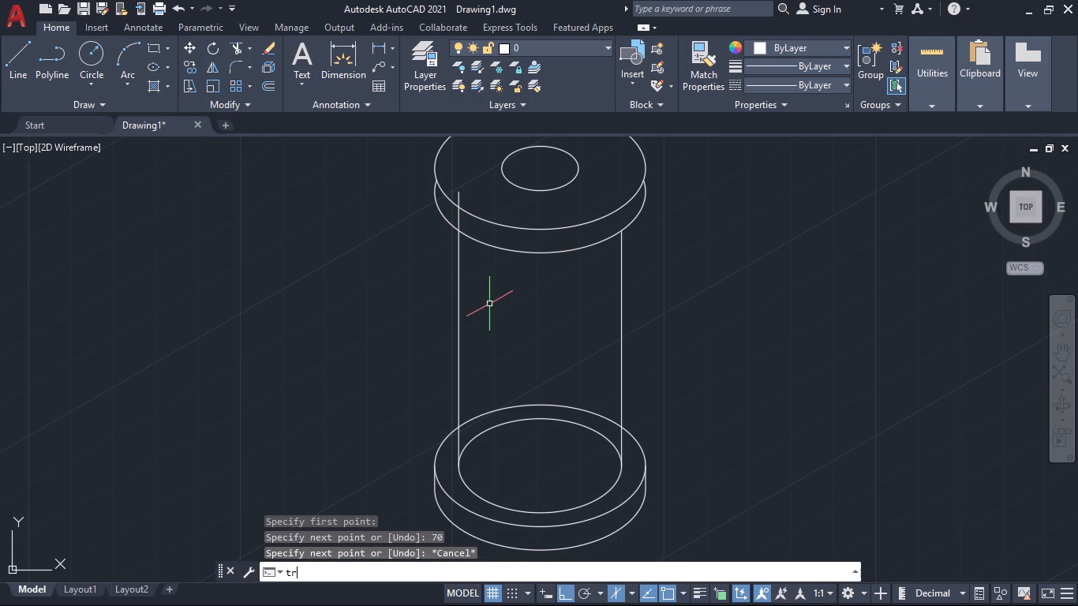
key(Return)
click(458, 228)
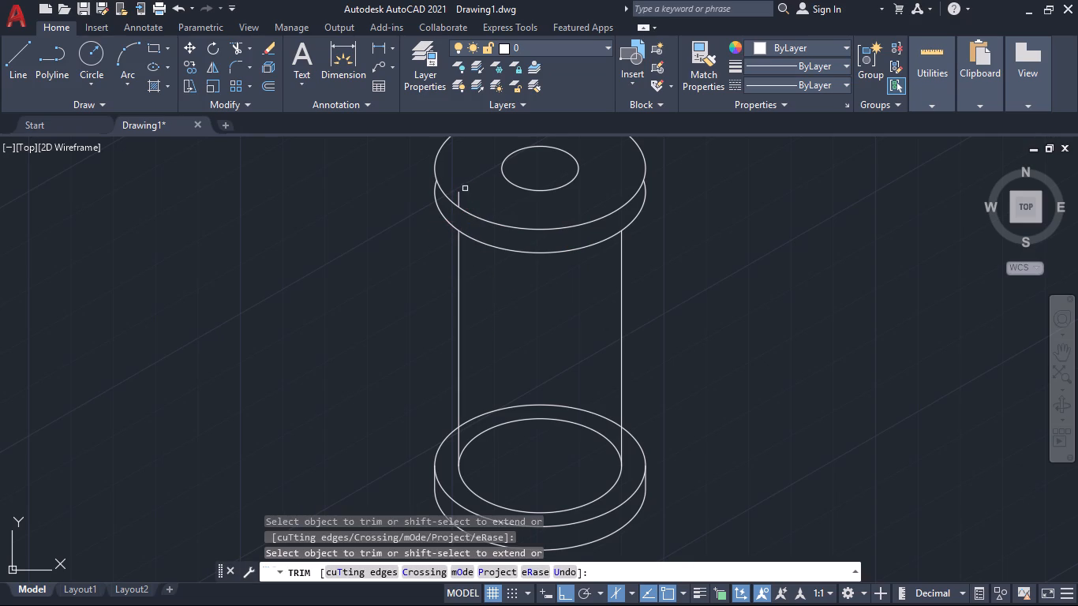
click(462, 196)
click(458, 195)
scroll(512, 306, down, 2)
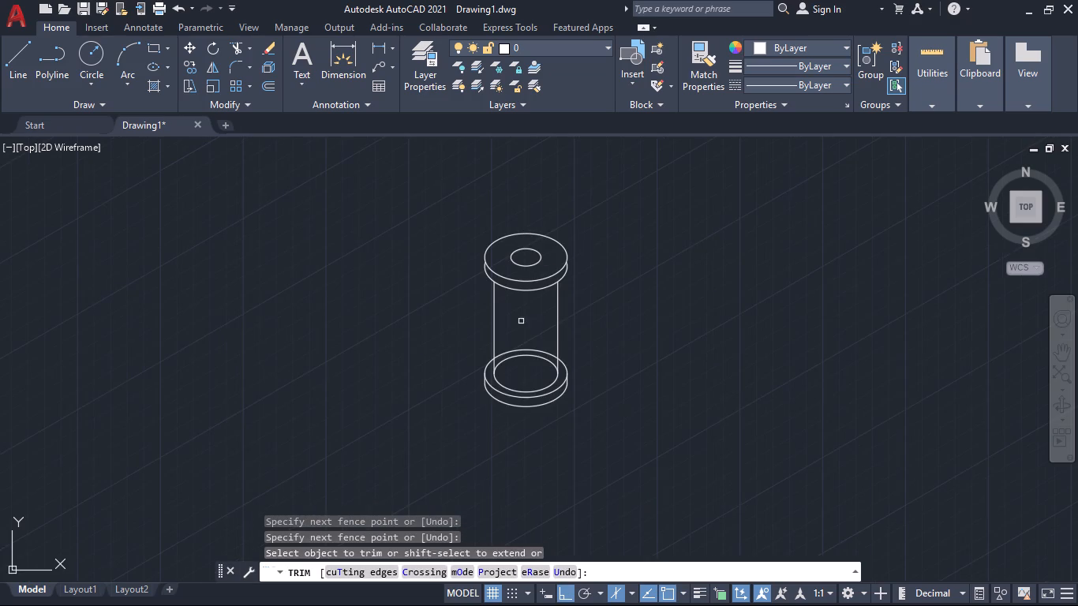
middle_drag(537, 321, 540, 346)
scroll(525, 332, up, 1)
key(Escape)
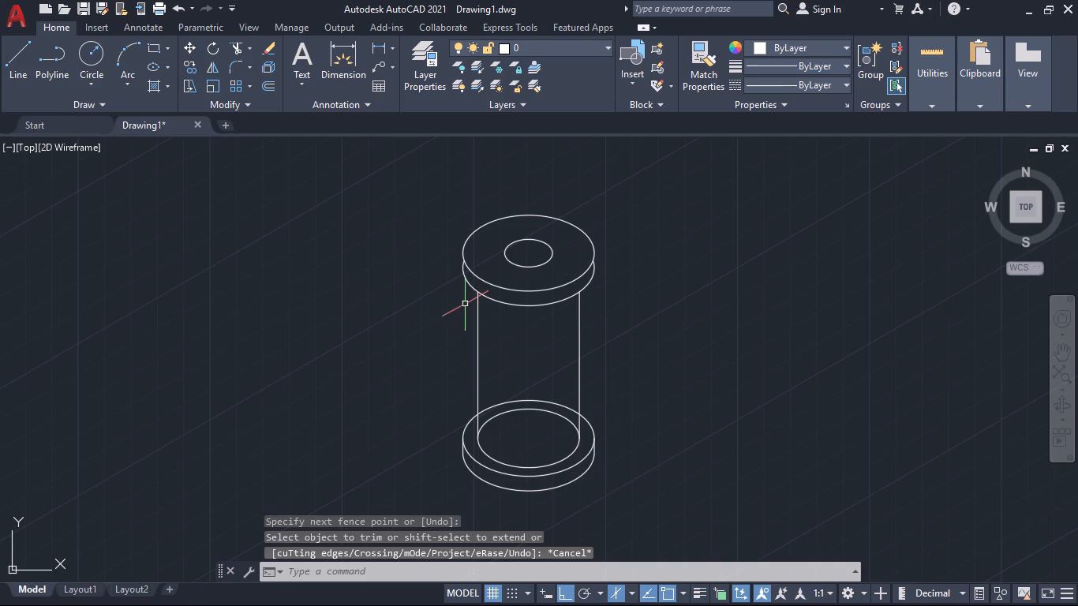
Draw short vertical lines joining the top disc's lower and upper outer isocircles at their left and right extremes.
key(l)
key(Return)
scroll(464, 291, up, 2)
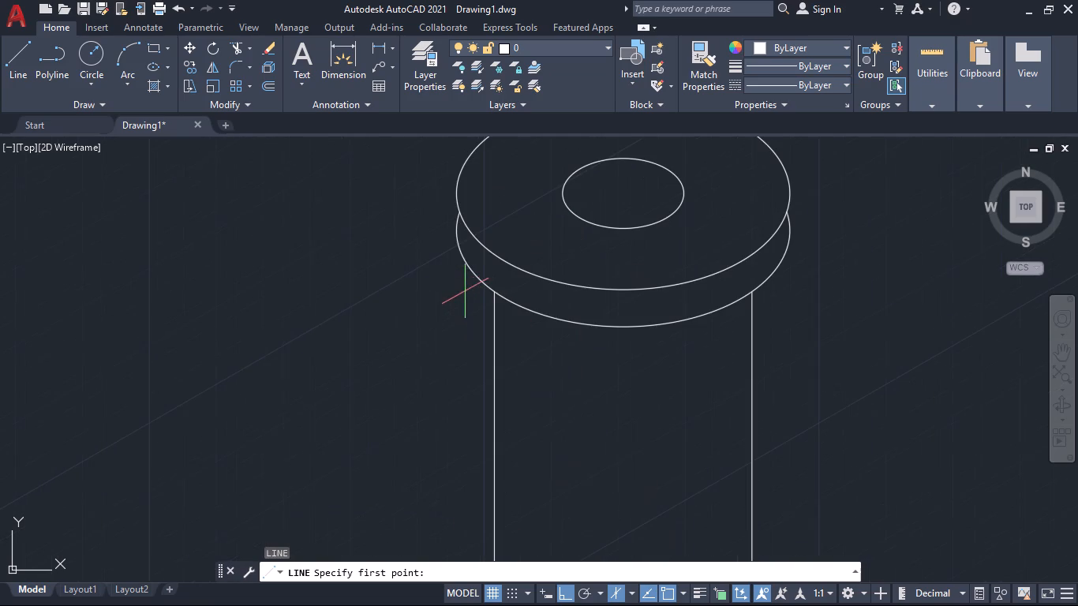
click(454, 232)
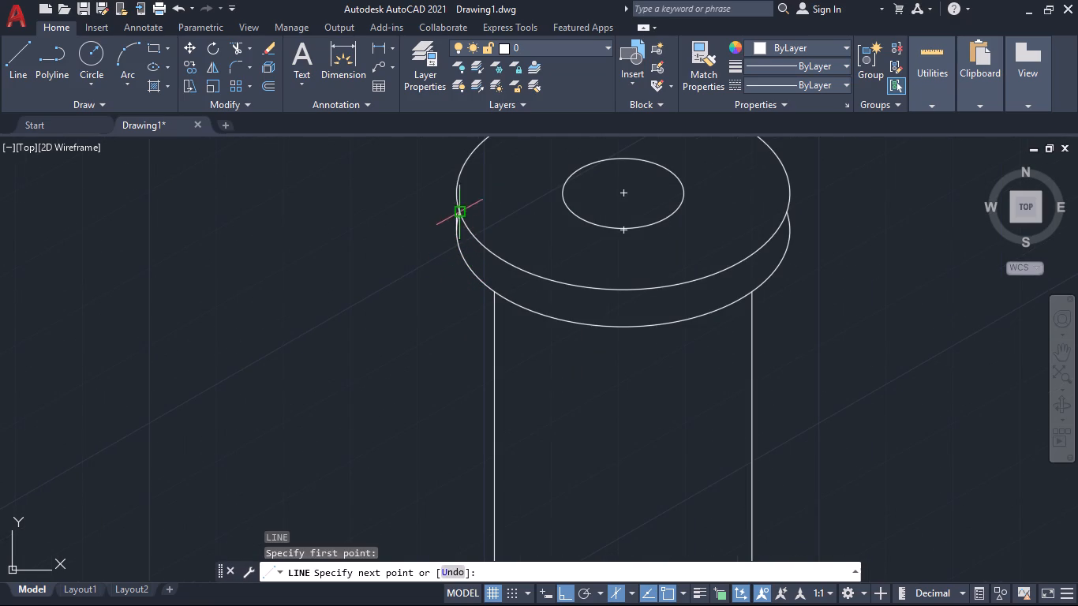
click(455, 191)
key(space)
key(space)
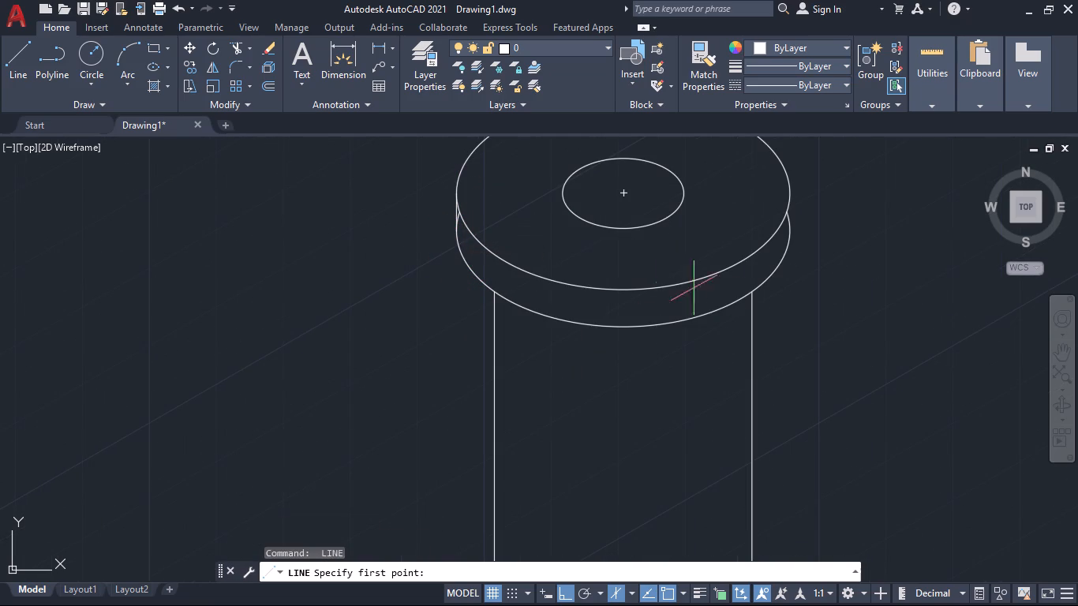
click(789, 233)
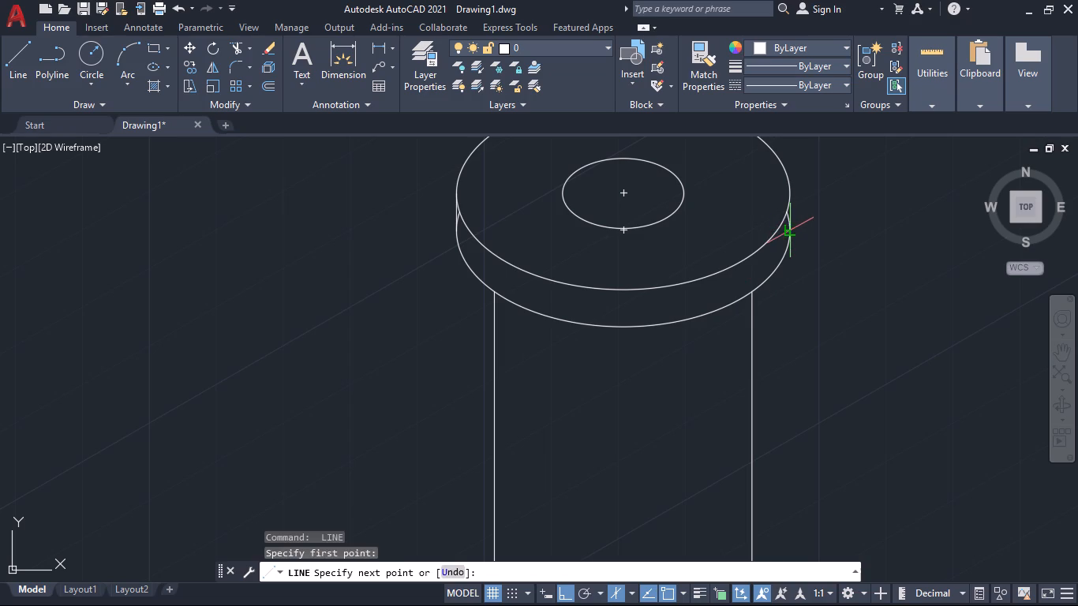
click(788, 196)
key(space)
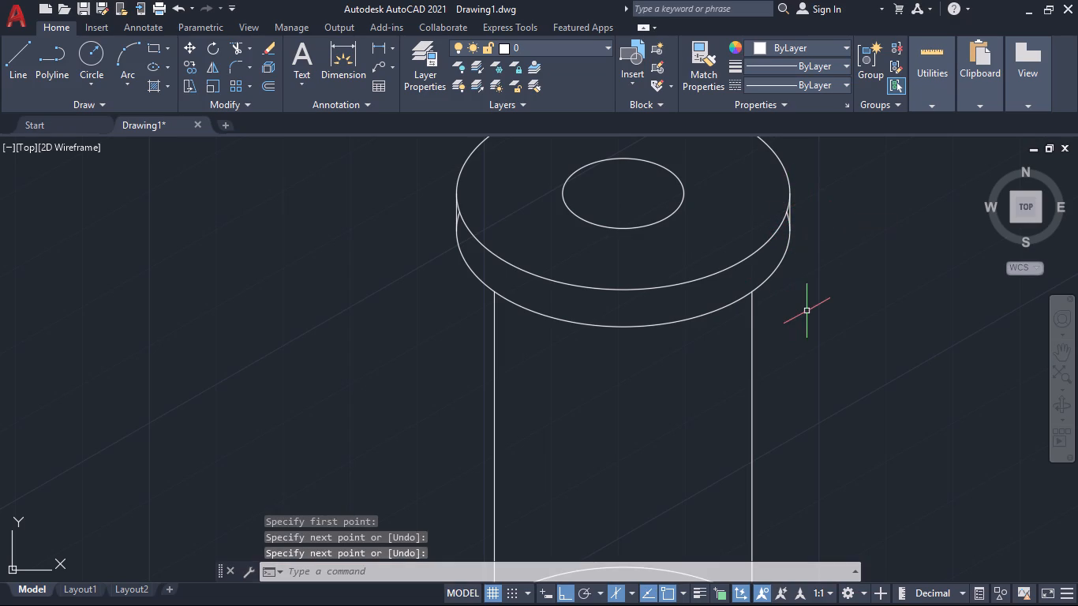
Trim the leftover arc ends of the lower outer isocircle inside the top disc's left and right side lines.
text(tr)
key(Return)
scroll(458, 241, up, 1)
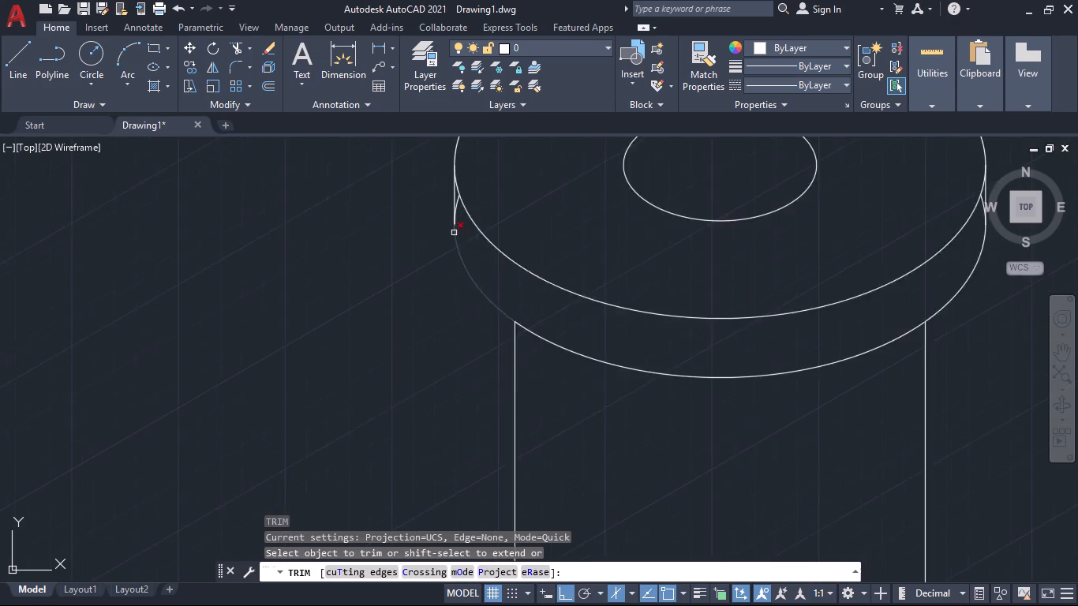
scroll(451, 231, up, 3)
middle_drag(492, 227, 516, 327)
click(494, 235)
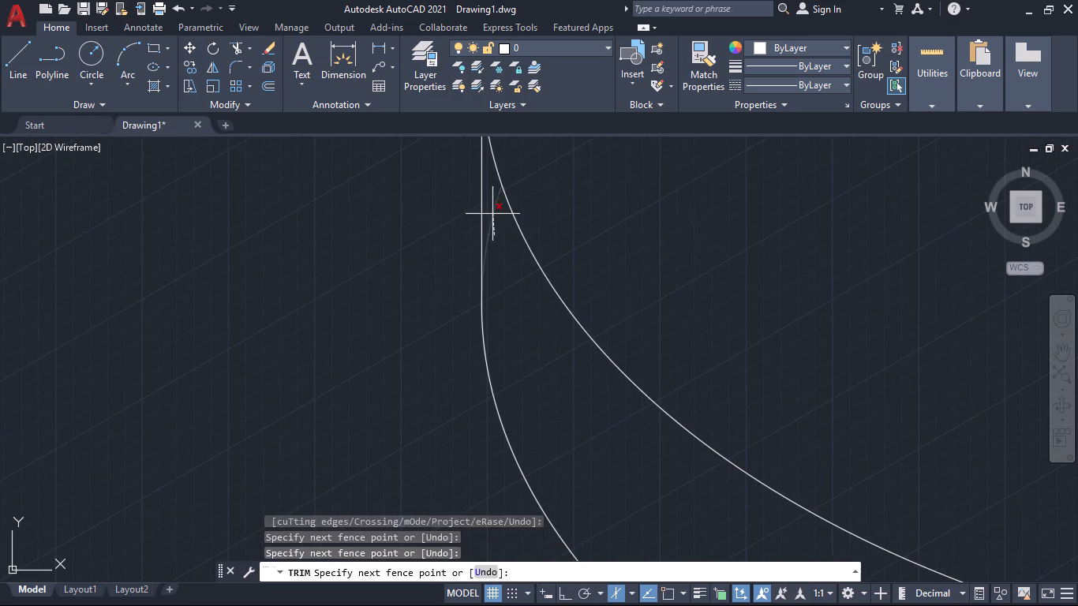
click(491, 208)
scroll(538, 354, down, 4)
middle_drag(675, 364, 470, 333)
scroll(653, 324, up, 4)
click(756, 266)
scroll(749, 355, down, 5)
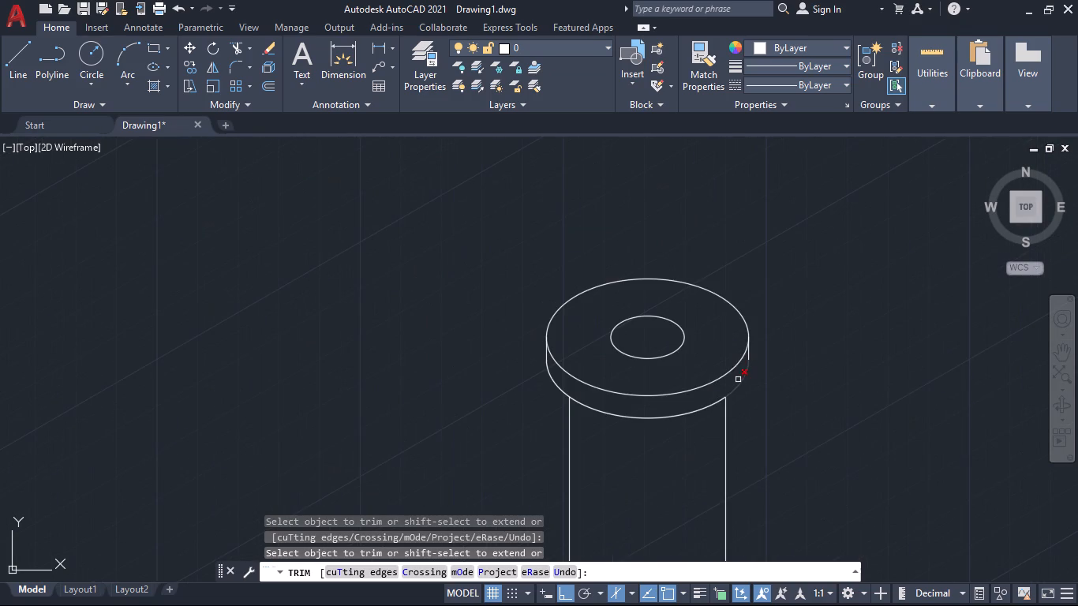
scroll(656, 453, down, 1)
middle_drag(646, 473, 631, 417)
key(Escape)
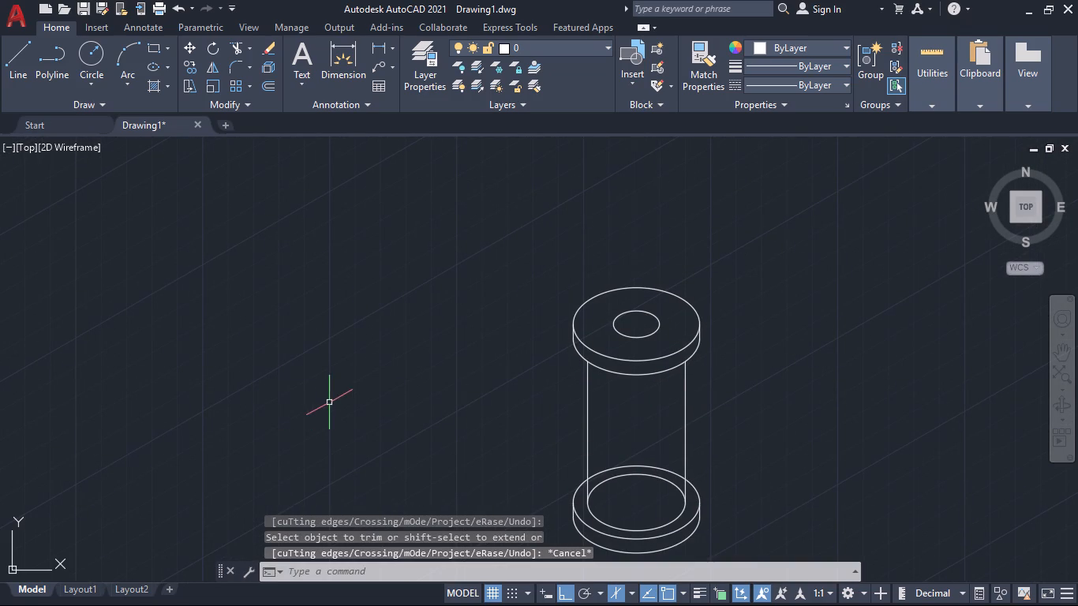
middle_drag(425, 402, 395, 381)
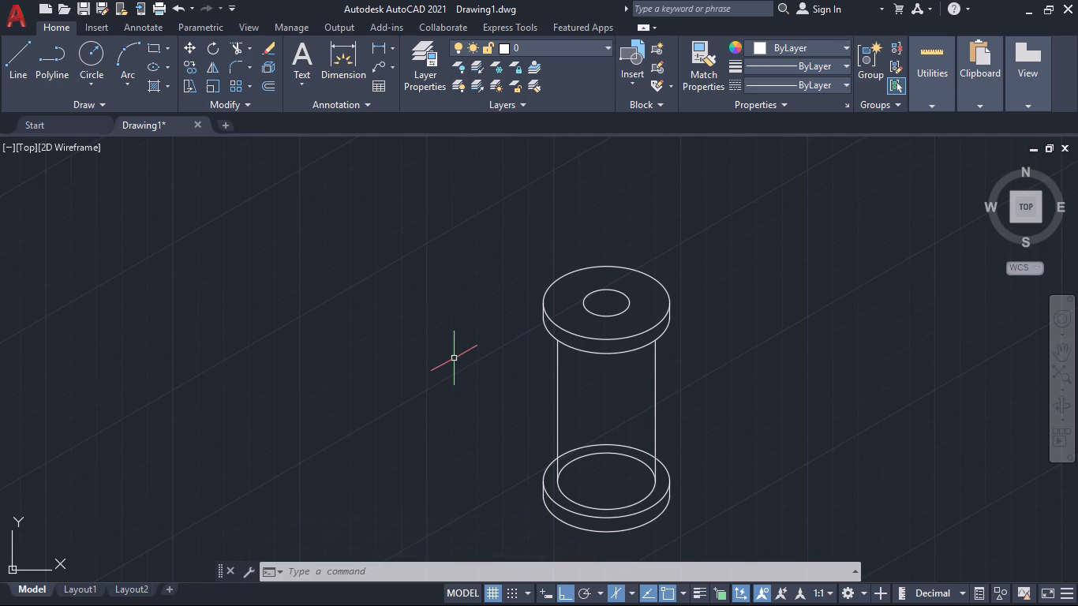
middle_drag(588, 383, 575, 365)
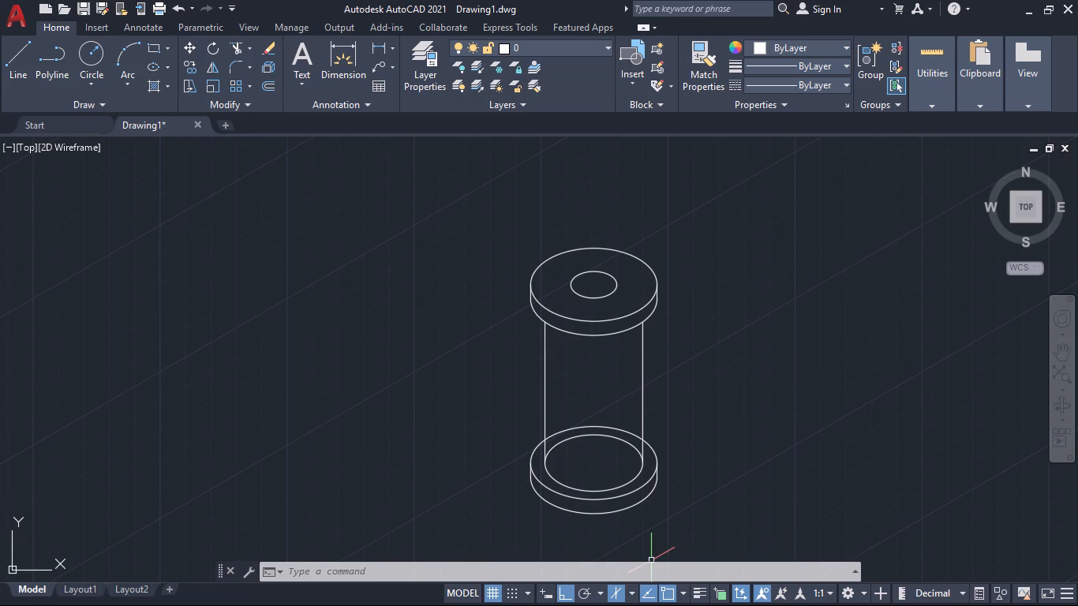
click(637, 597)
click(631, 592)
Draw a 108 mm line at 150° on the left isoplane, starting from the centre of the top disc's small hole.
key(l)
key(Return)
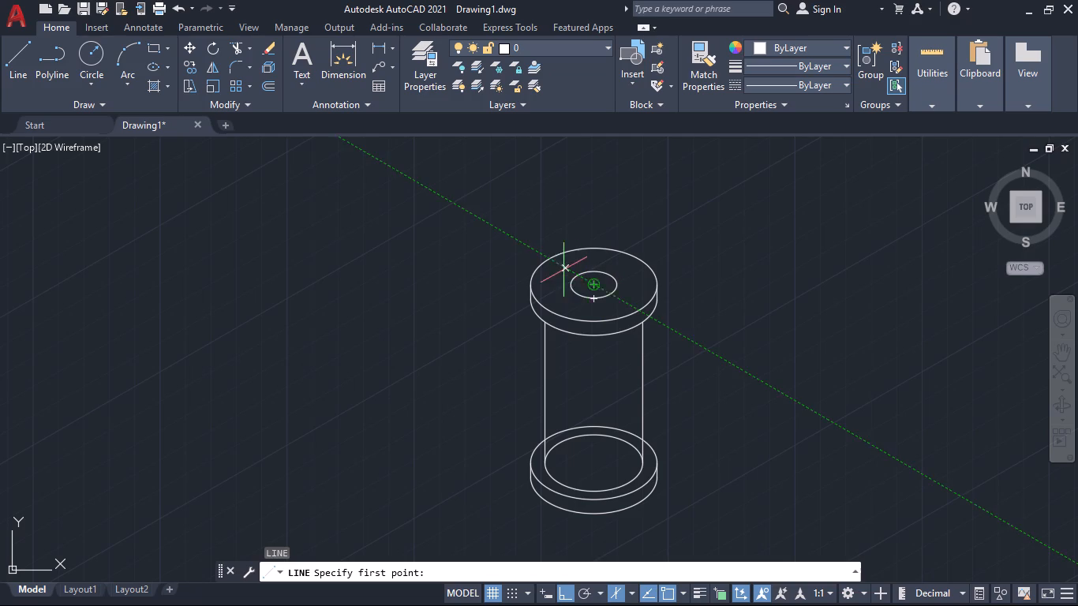
click(592, 280)
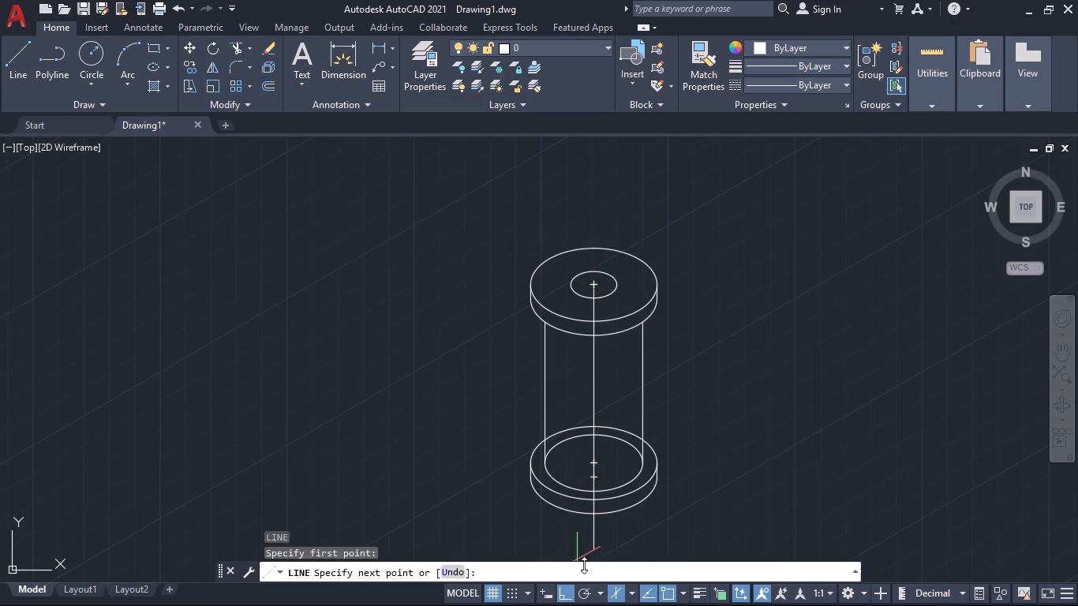
click(628, 593)
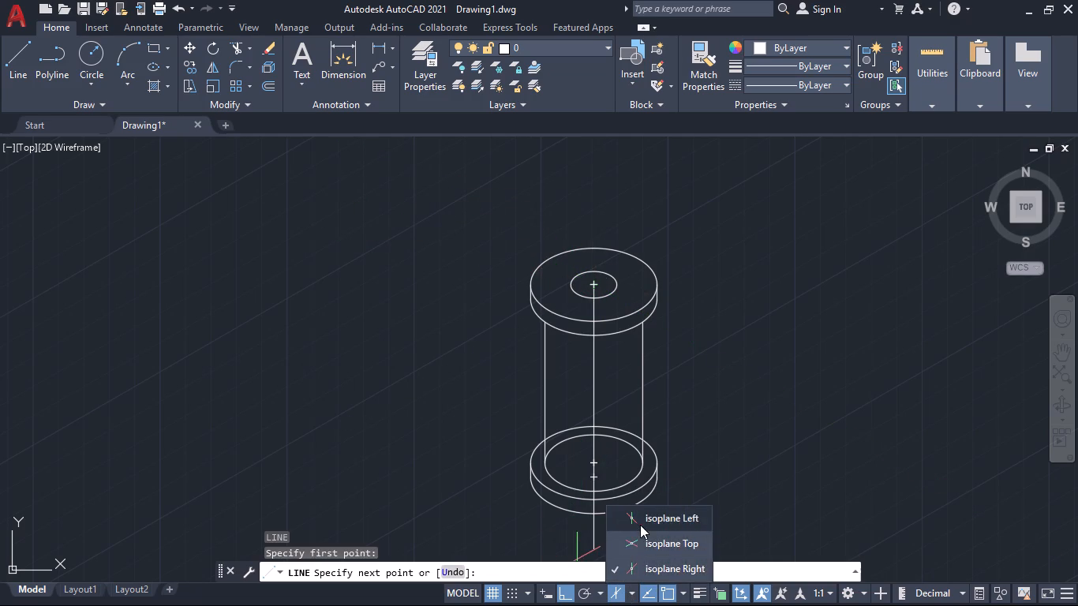
click(640, 525)
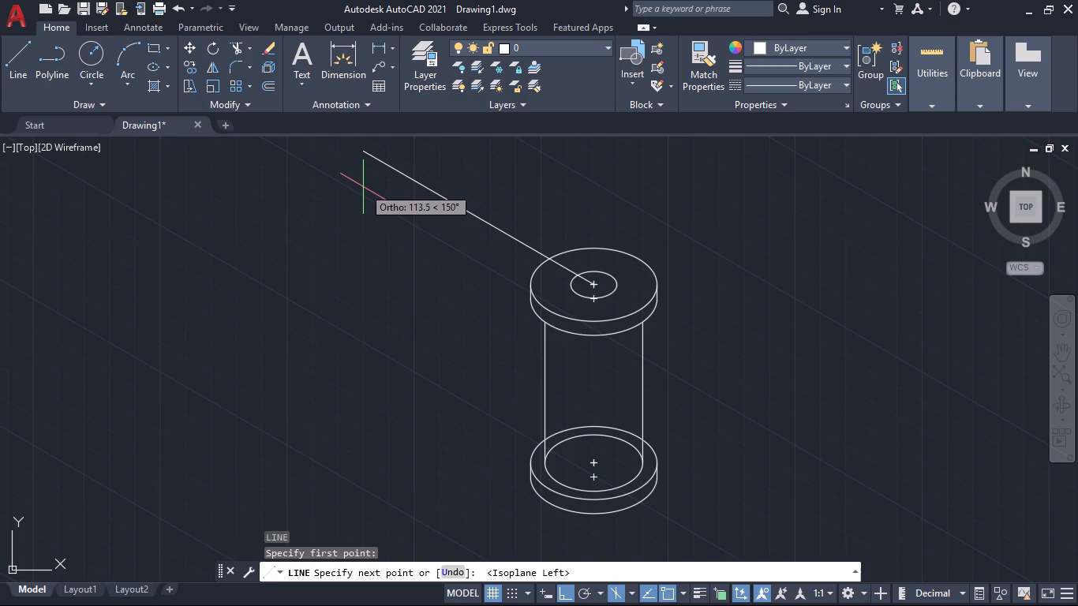
text(108)
key(Return)
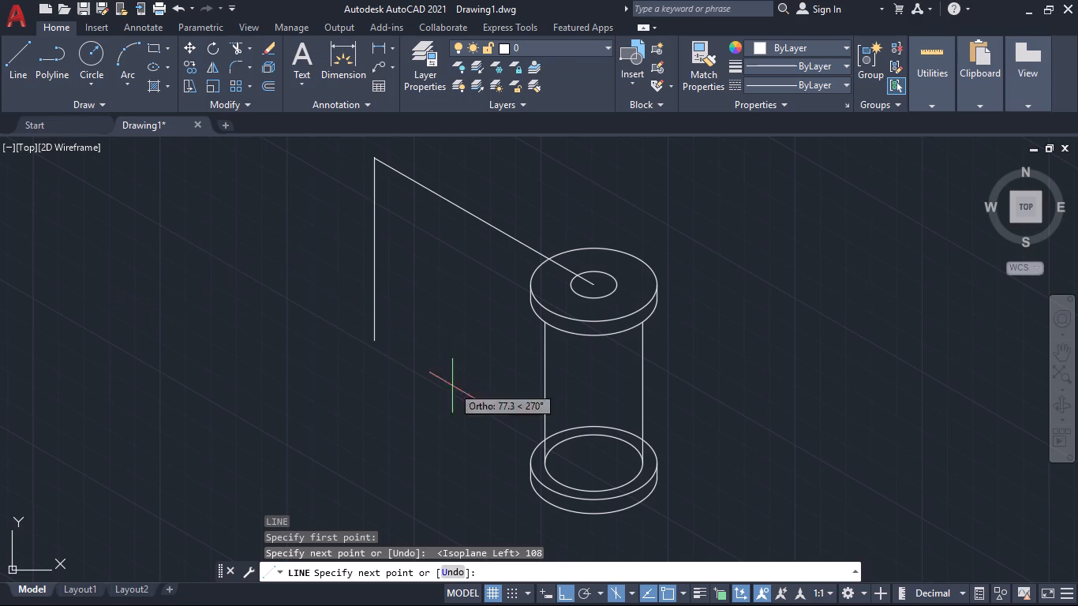
Continue the line on the right isoplane with a 36 mm segment at 210° and a 36 mm segment straight down.
click(628, 589)
click(619, 564)
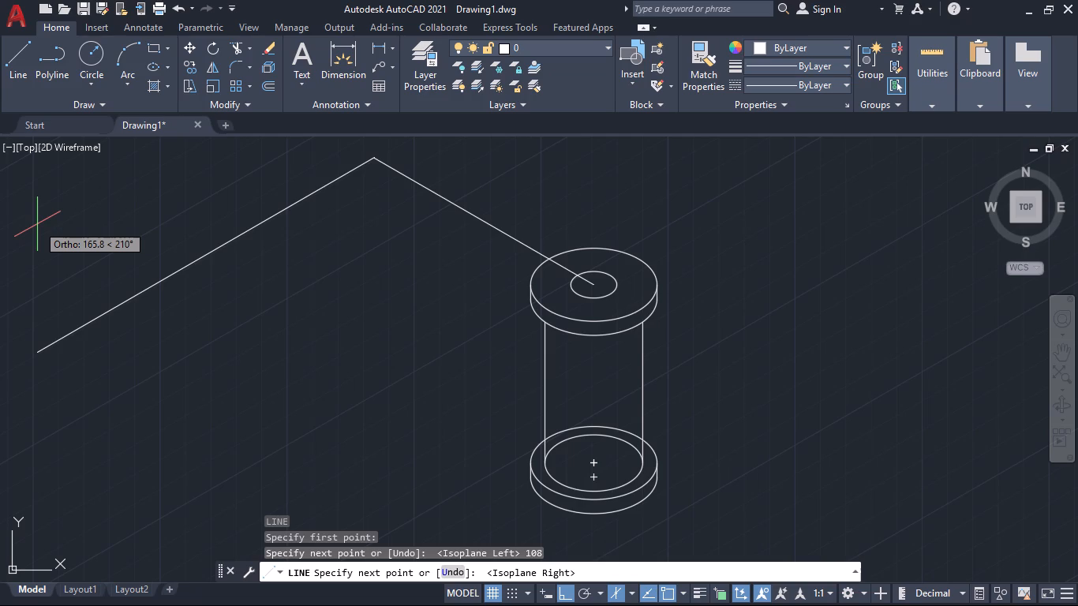
text(36)
key(Return)
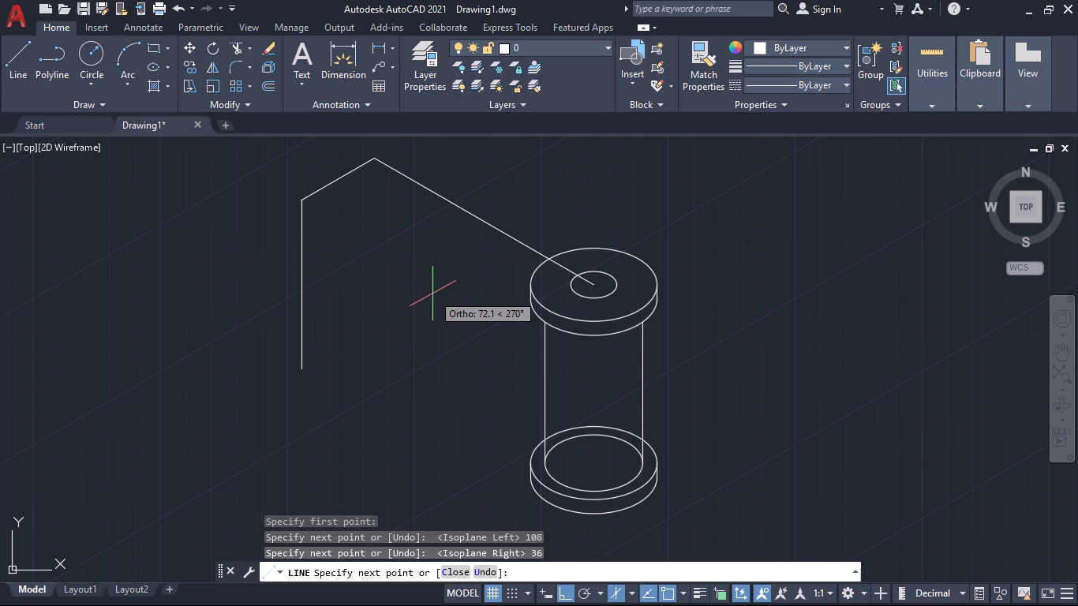
text(36)
key(Return)
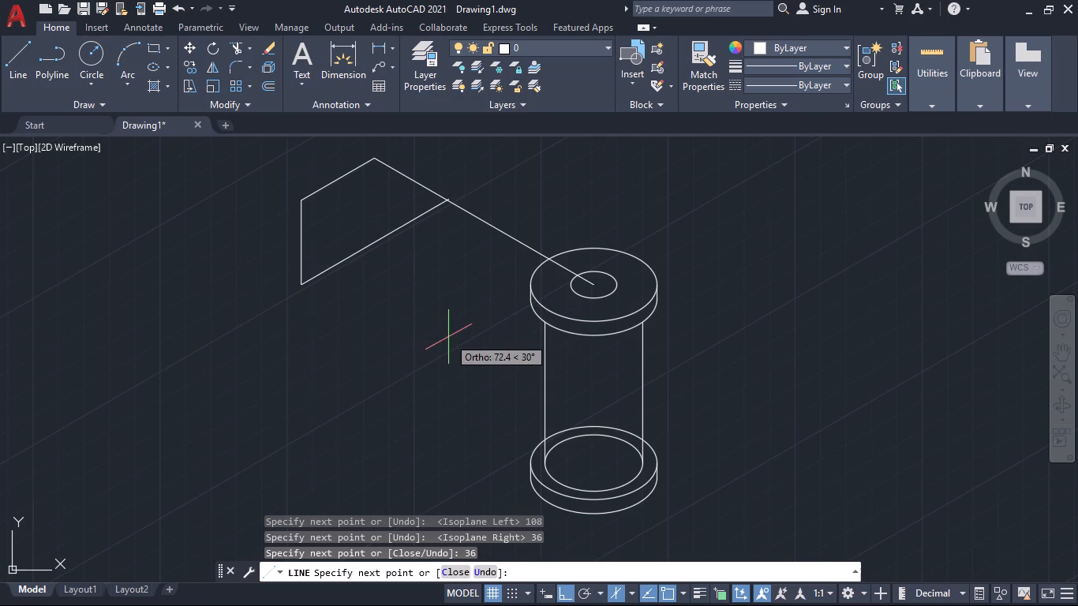
Continue the outline on the left isoplane with a 6 mm segment at 330° and a 36 mm segment straight up.
click(632, 586)
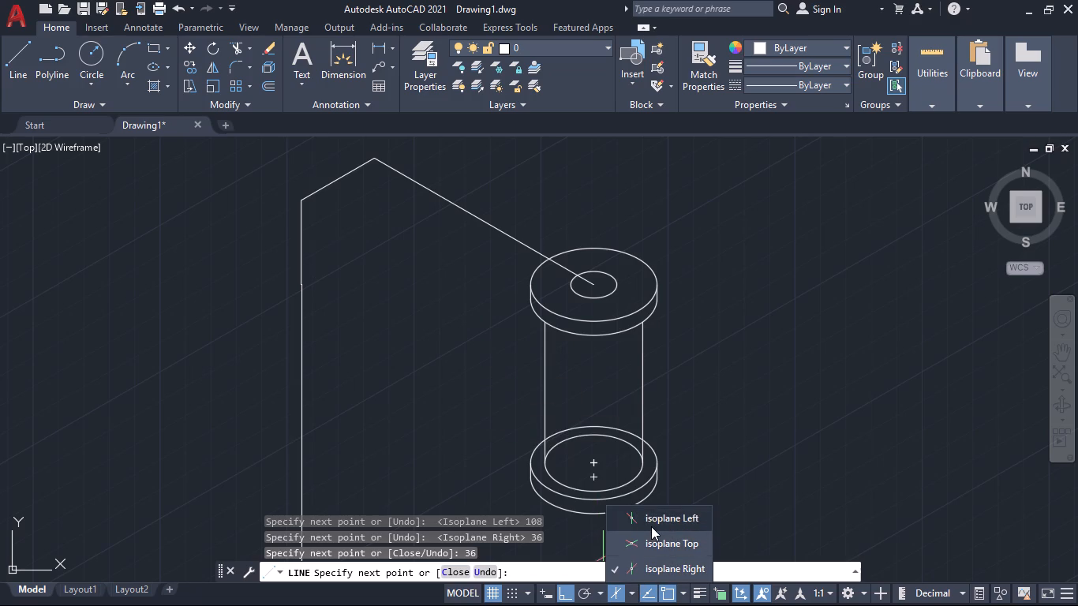
click(652, 524)
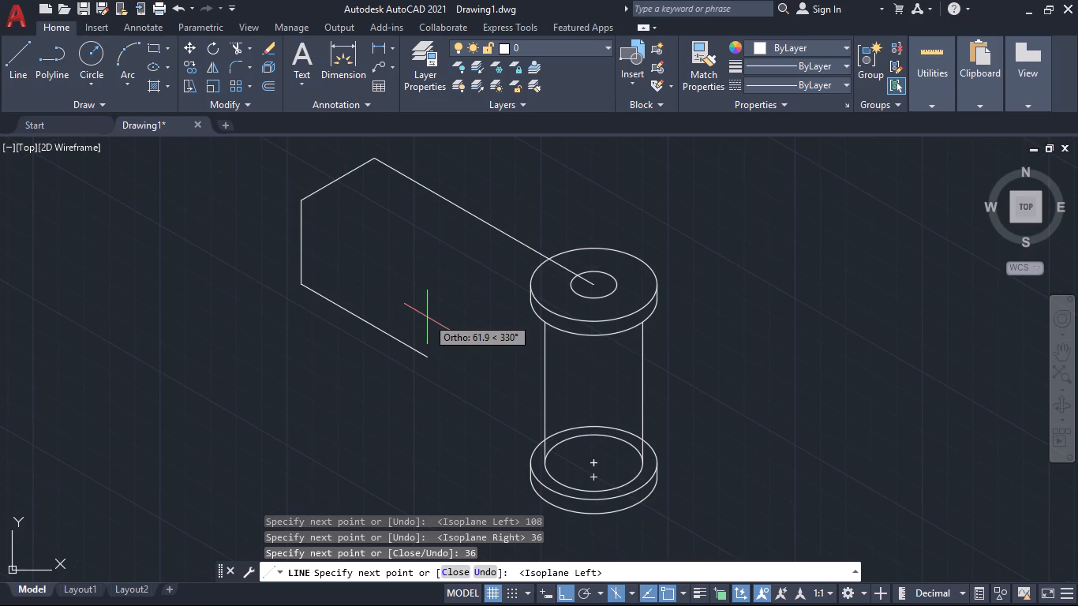
key(6)
key(Return)
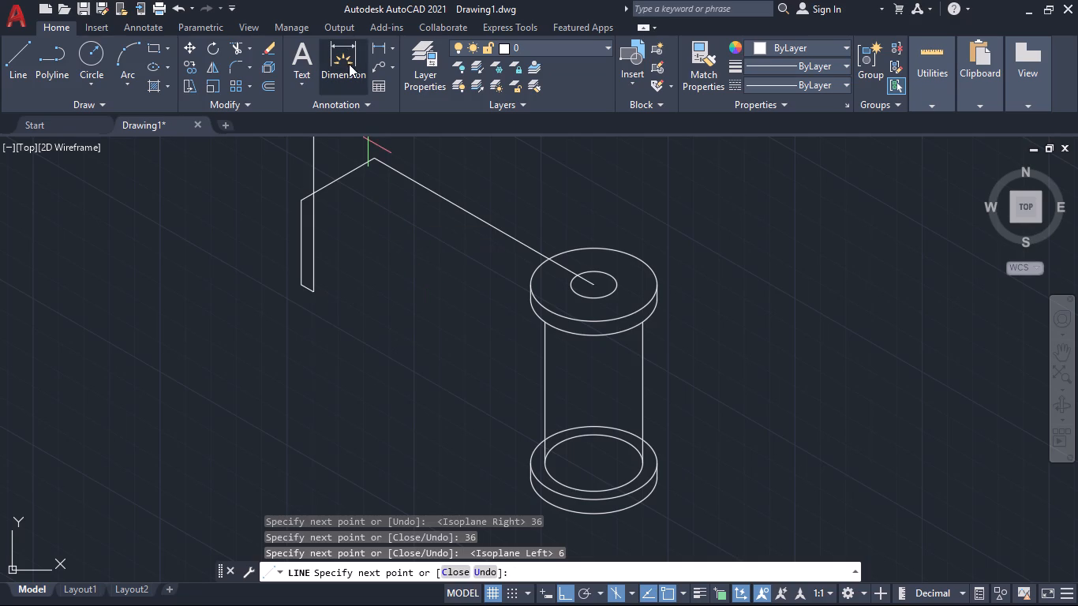
text(36)
key(Return)
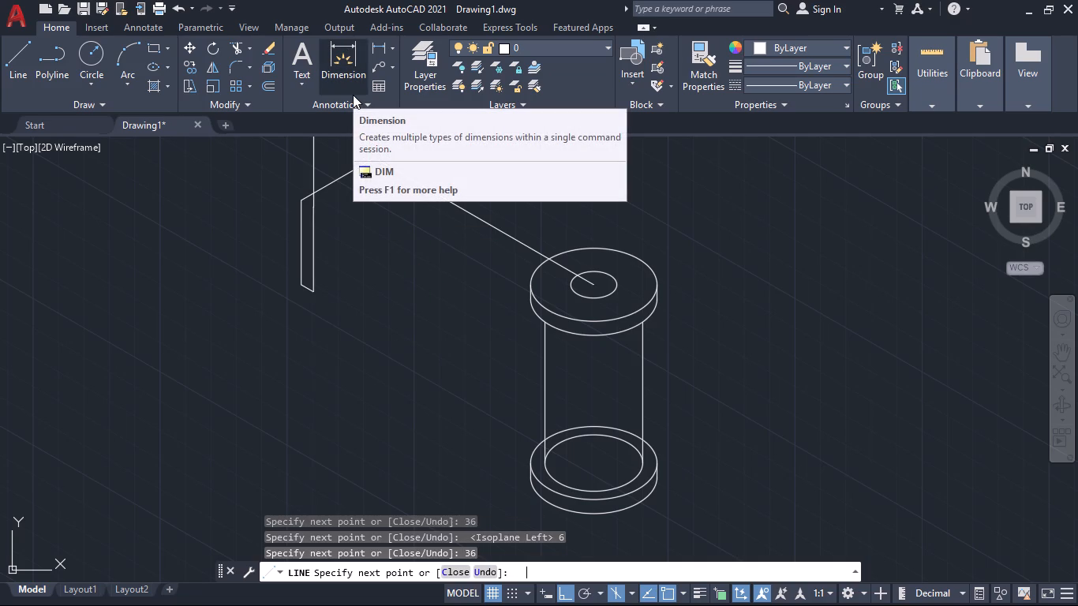
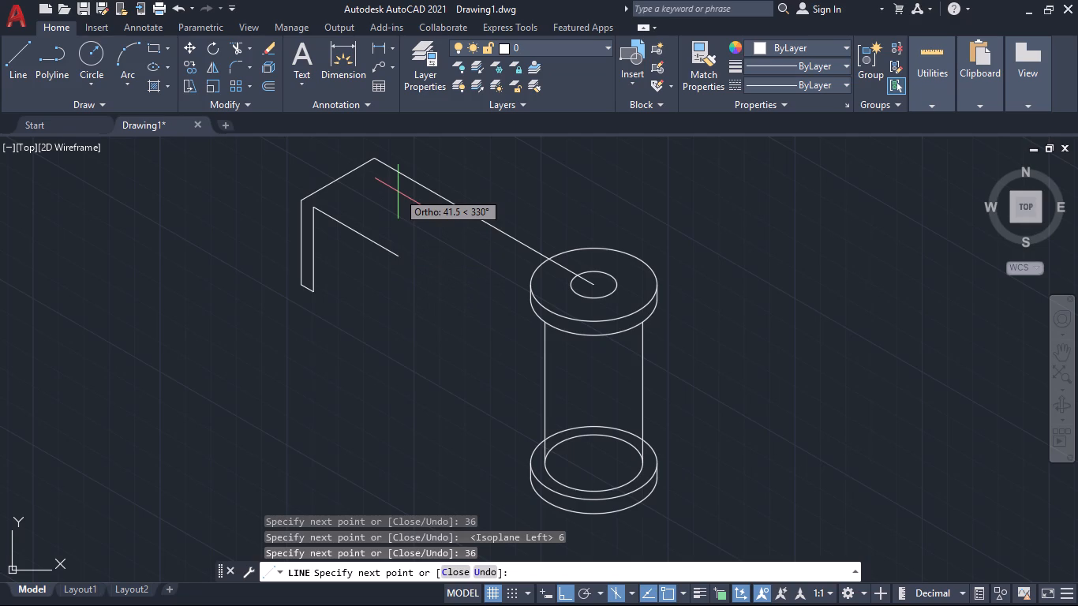
Undo the last three outline segments, keeping the 108 mm line and the 36 mm segment at 210°, and end the line.
key(ctrl+z)
key(ctrl+z)
key(ctrl+z)
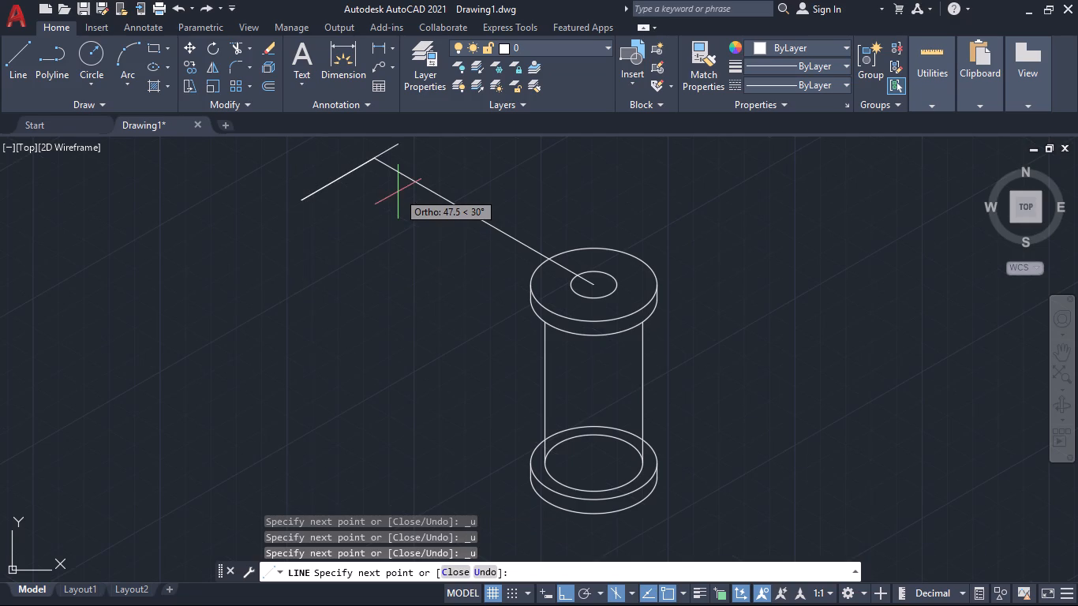
key(space)
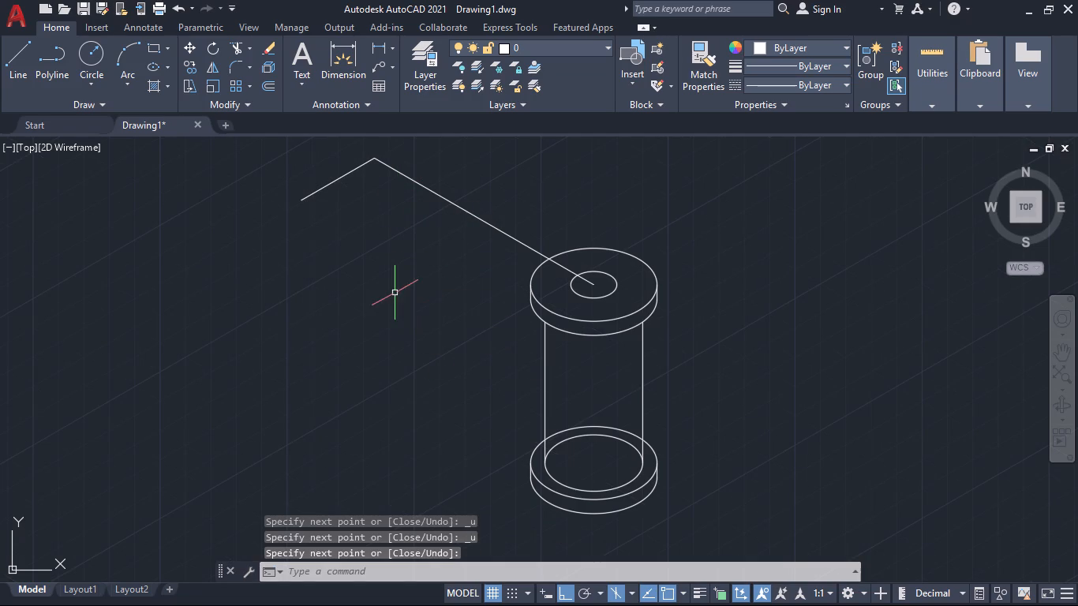
Draw a 36 mm line at 30° from the far end of the 108 mm line, extending the plate's top edge.
middle_drag(392, 291, 387, 463)
scroll(391, 291, down, 1)
key(space)
click(375, 380)
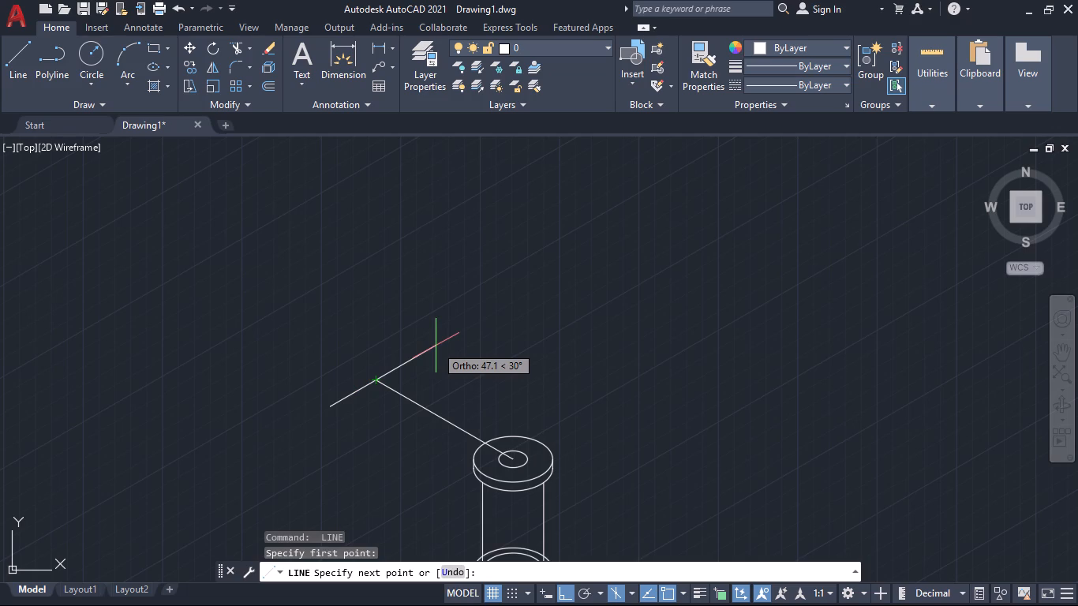
text(36)
key(Return)
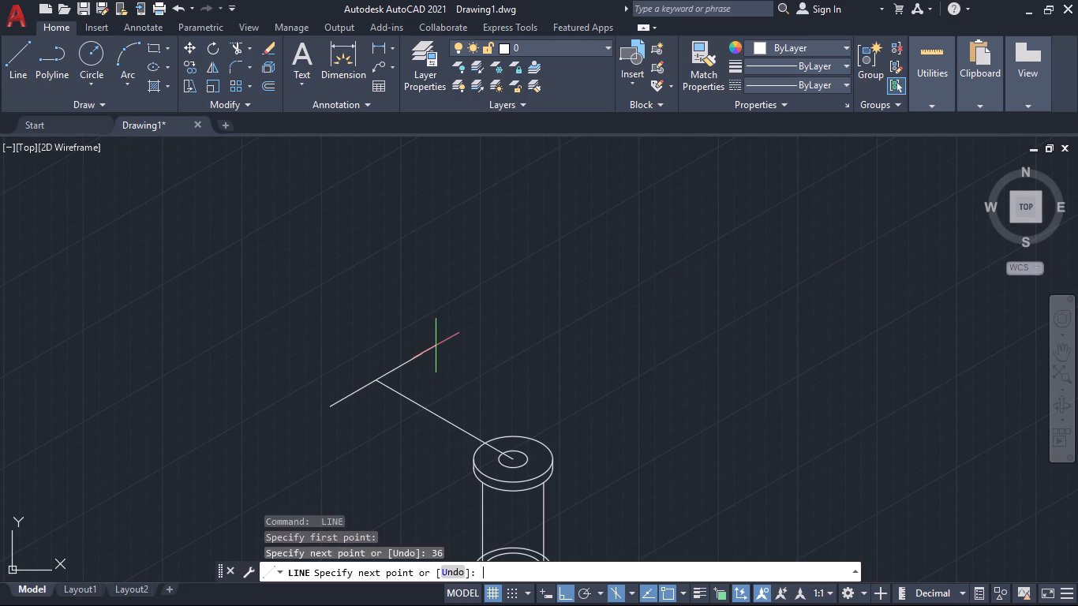
key(space)
key(space)
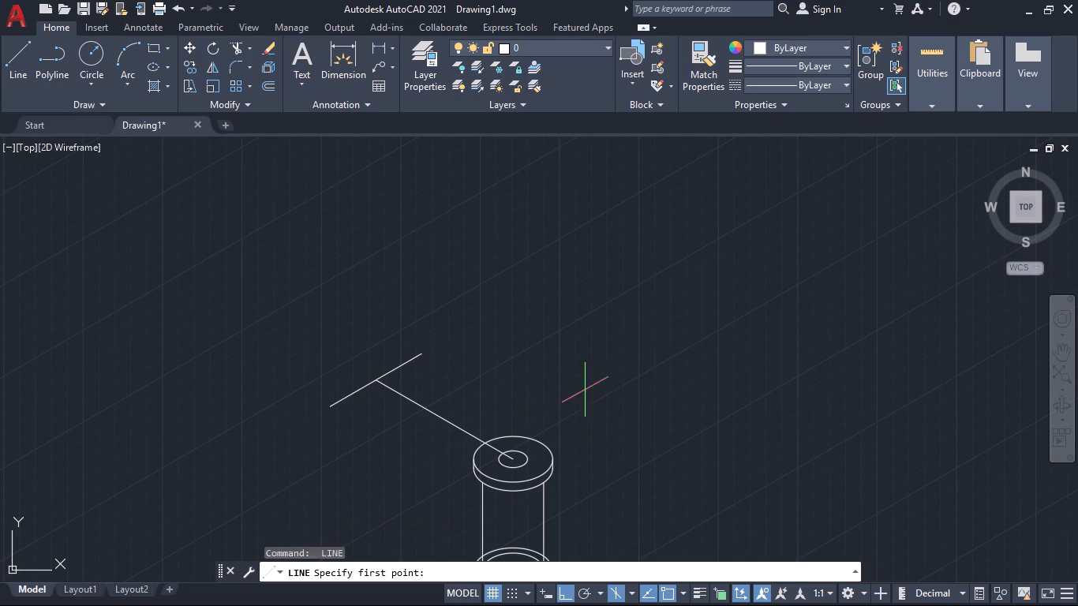
middle_drag(586, 387, 567, 309)
scroll(435, 339, up, 1)
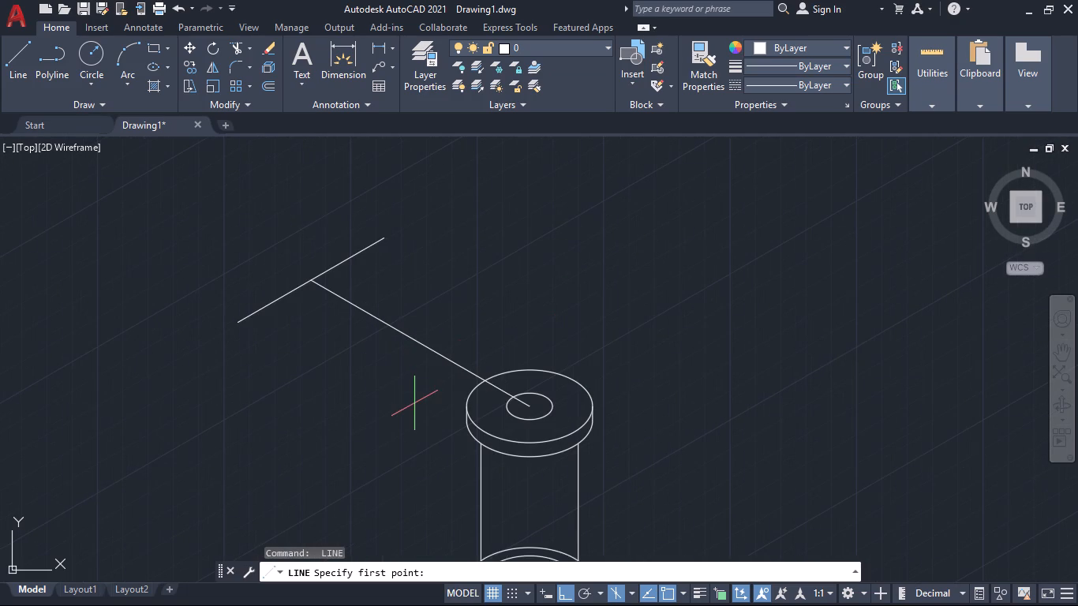
key(Escape)
Copy the 108 mm line 3 mm to each side, at 30° and at 210°, using its end at the disc centre as base point.
text(co)
key(Return)
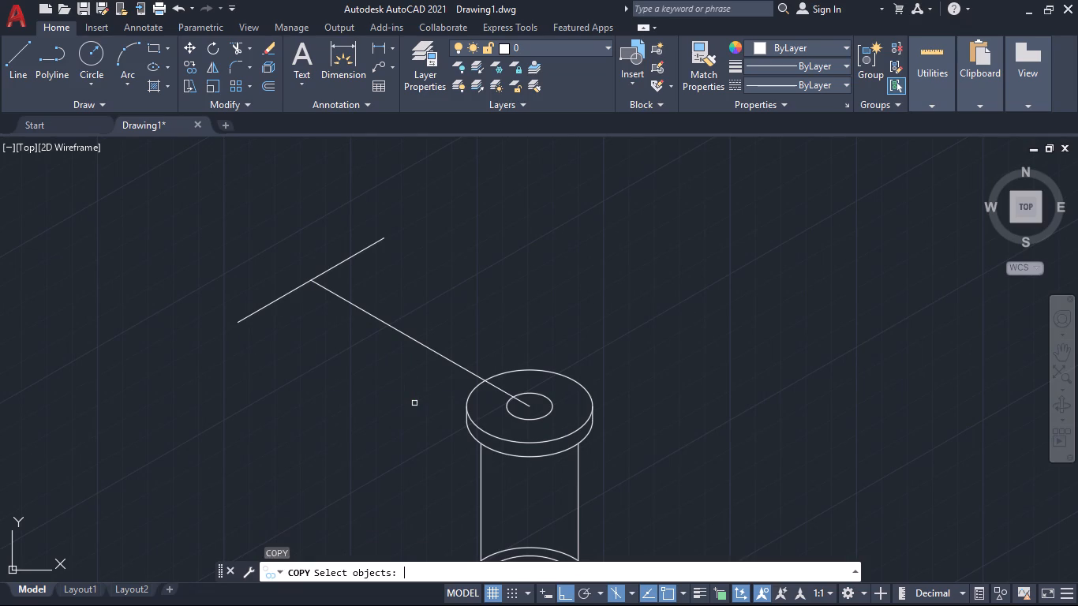
click(507, 395)
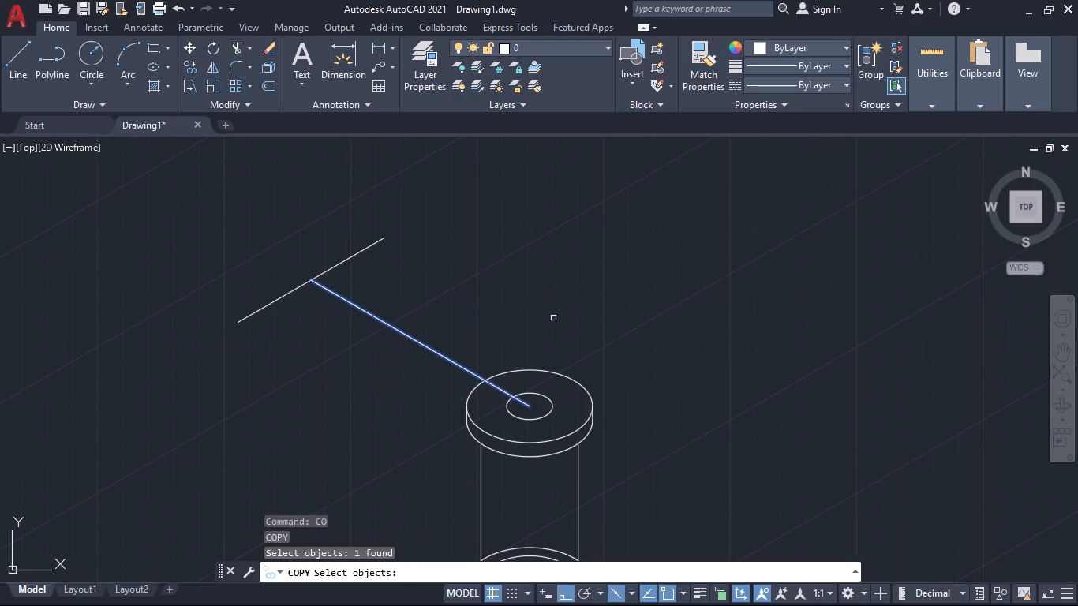
key(Return)
click(526, 403)
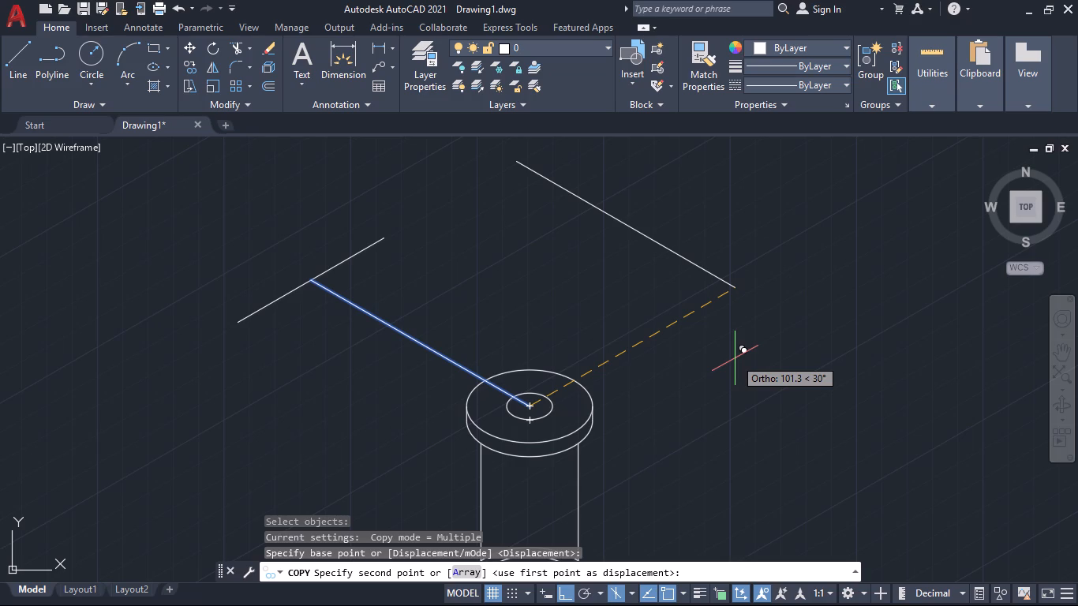
key(3)
key(Return)
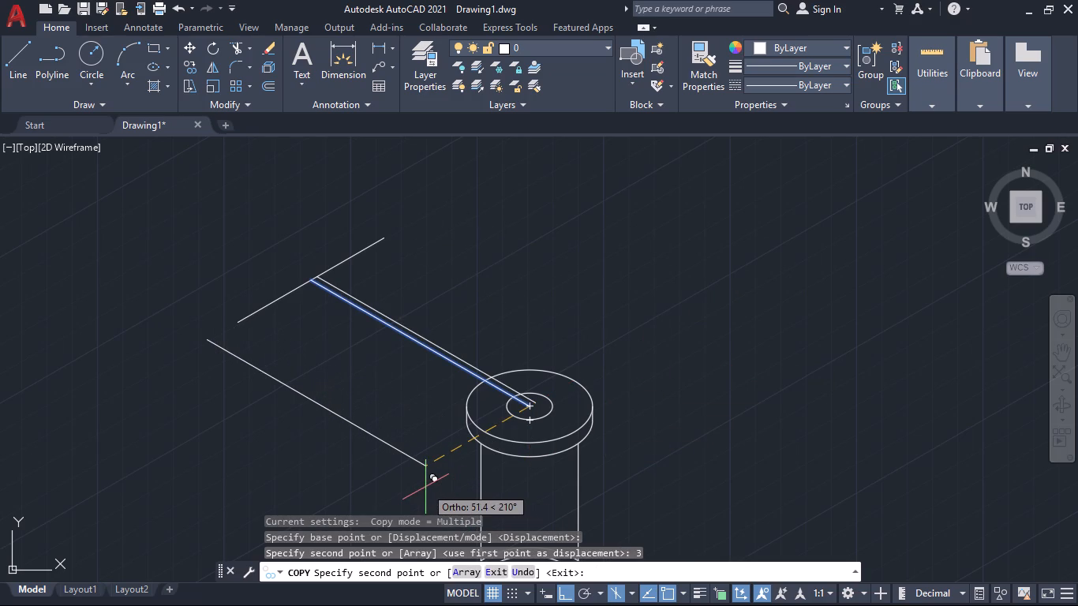
key(3)
key(Return)
key(space)
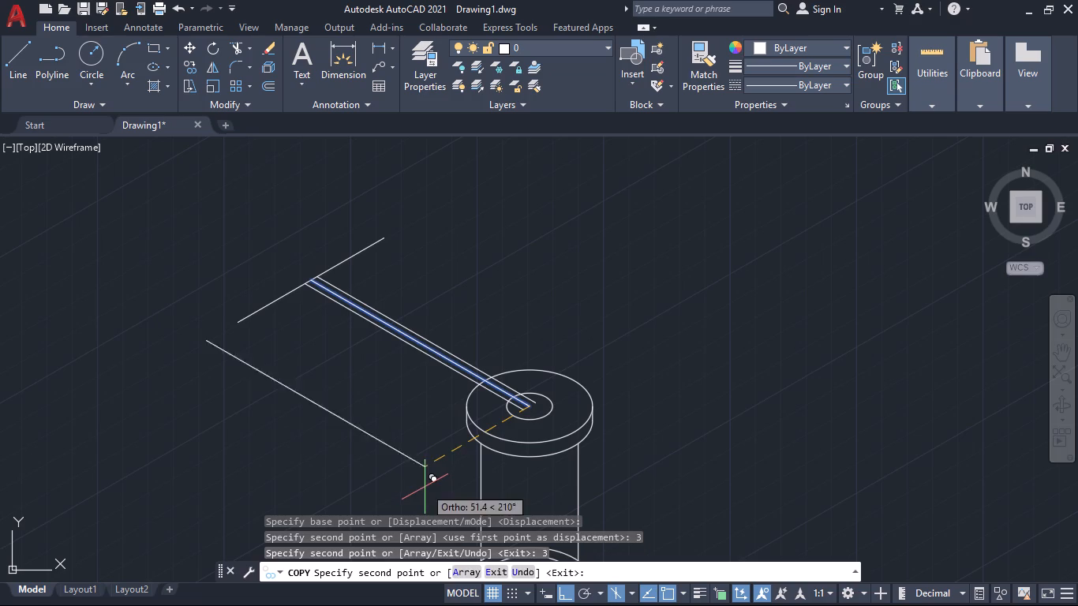
Delete the original 108 mm centre line between the two offset copies.
scroll(320, 297, up, 2)
scroll(320, 297, down, 1)
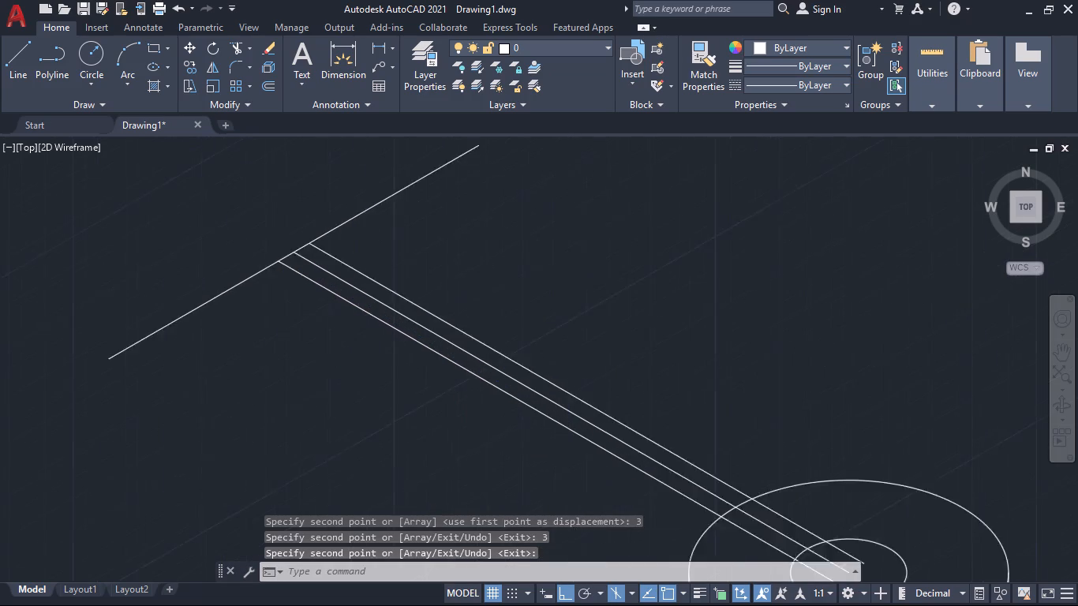
scroll(320, 297, down, 1)
scroll(320, 297, up, 2)
click(332, 277)
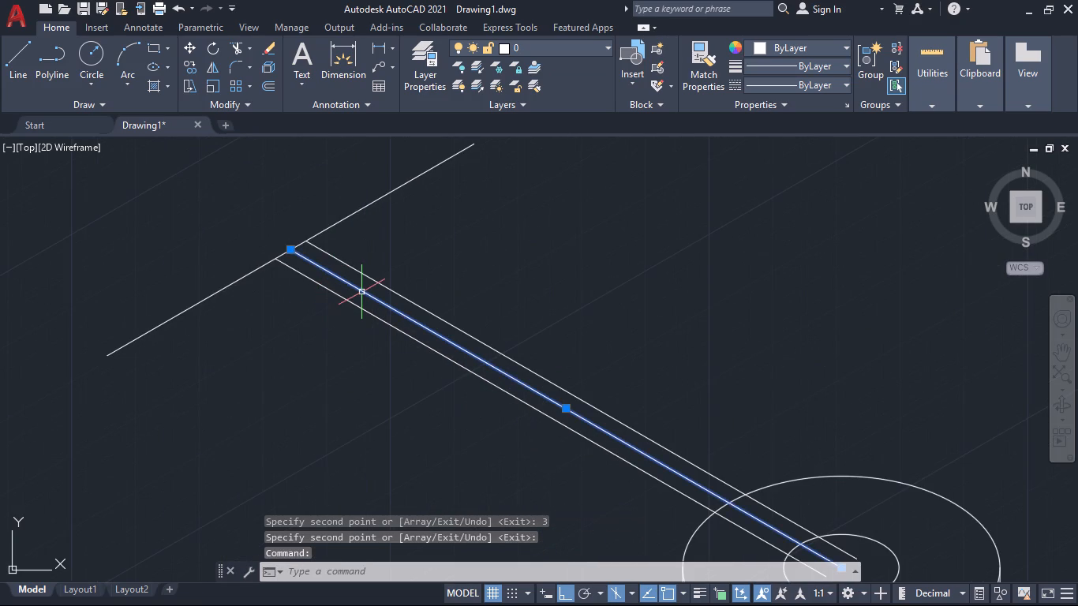
key(Delete)
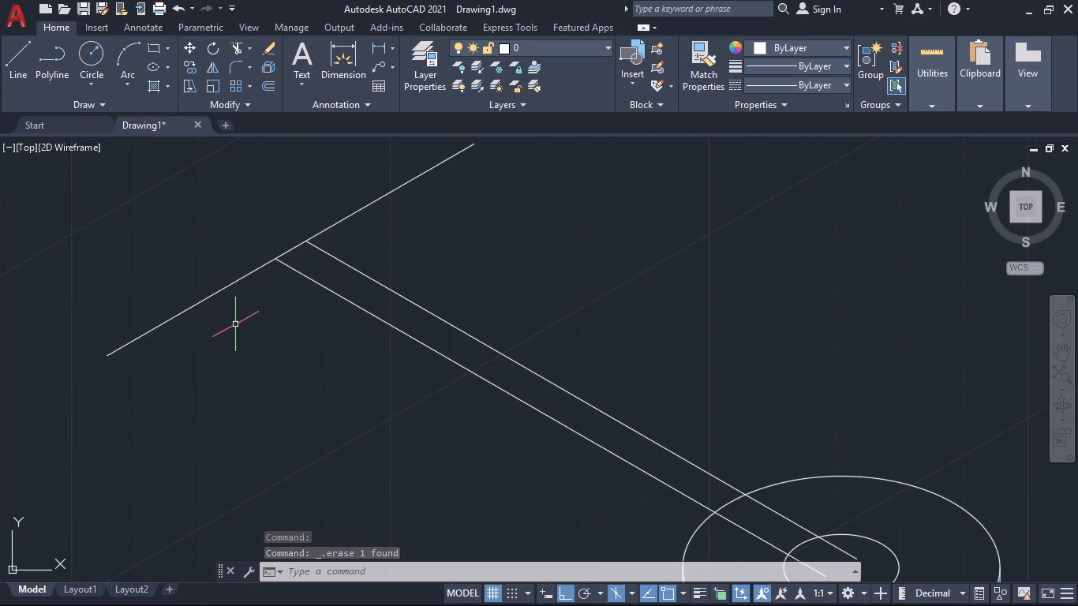
Draw a 36 mm line straight down from the lower-left end of the plate's top edge.
middle_drag(235, 327, 243, 350)
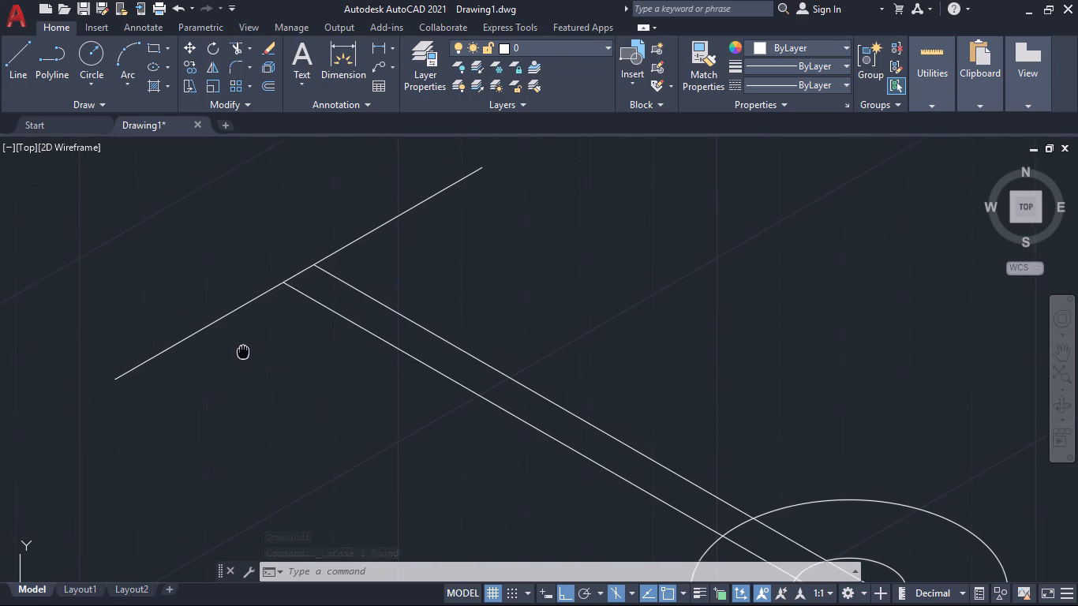
middle_drag(243, 350, 201, 360)
middle_drag(194, 361, 193, 334)
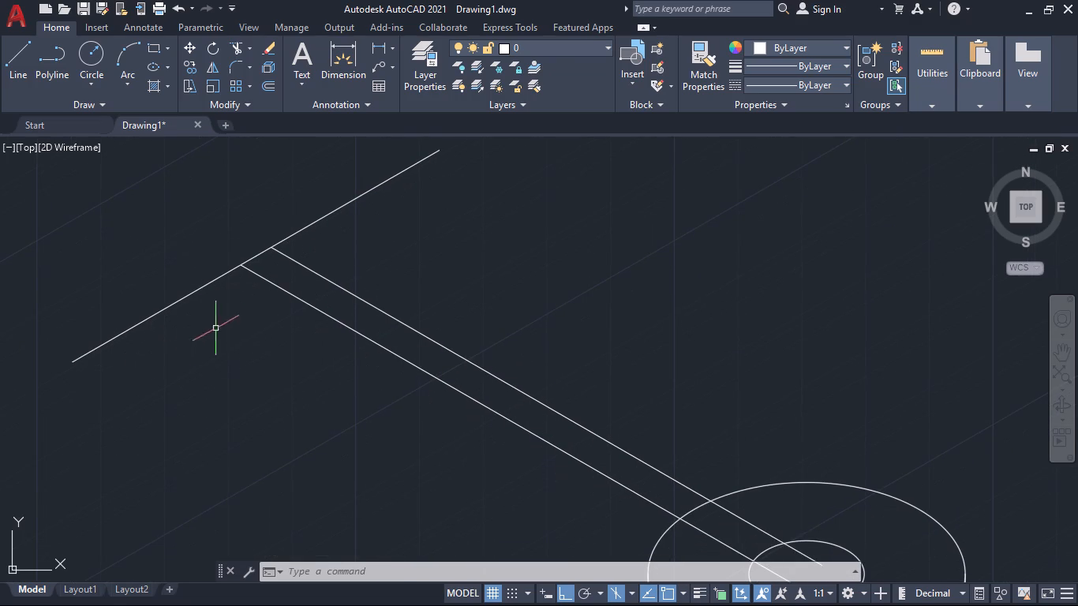
click(13, 65)
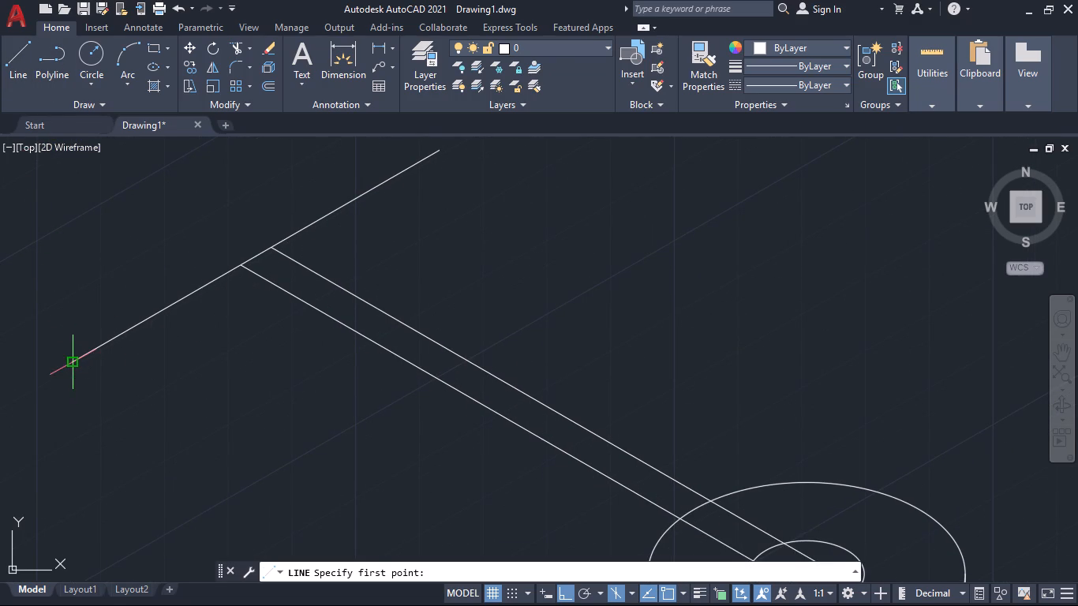
click(73, 364)
text(36)
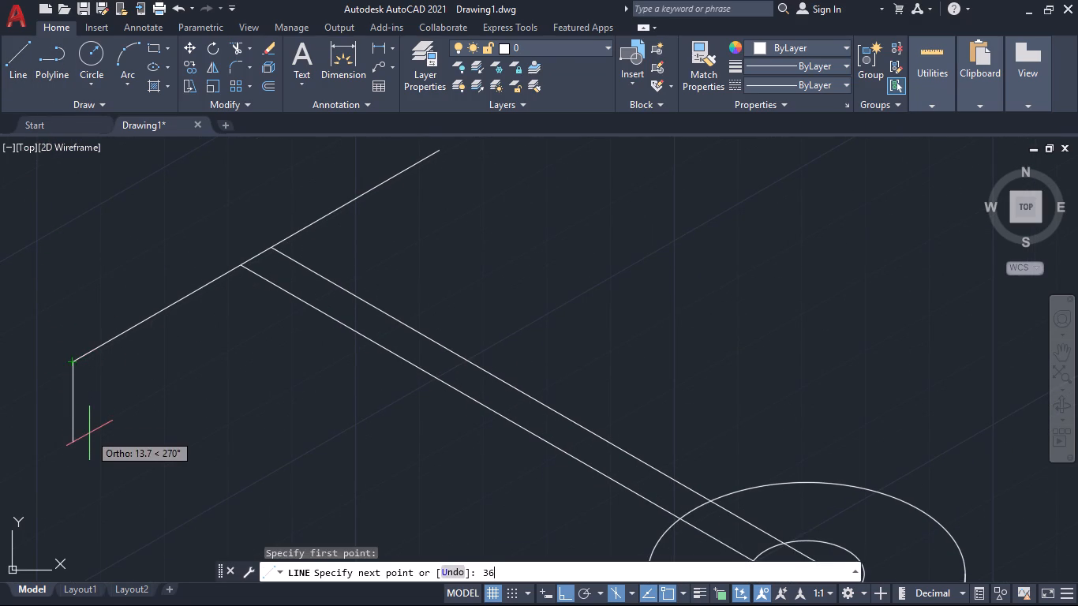
key(Return)
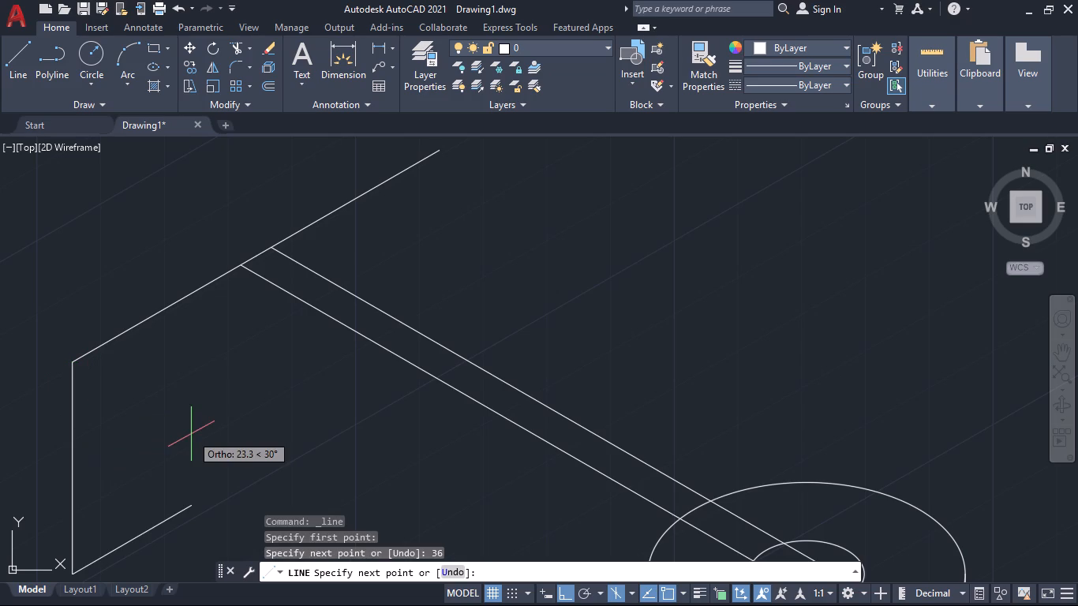
Switch to the top isoplane and continue the line with a 6 mm segment at 330° from the plate's lower corner.
scroll(192, 402, down, 1)
middle_drag(197, 343, 243, 229)
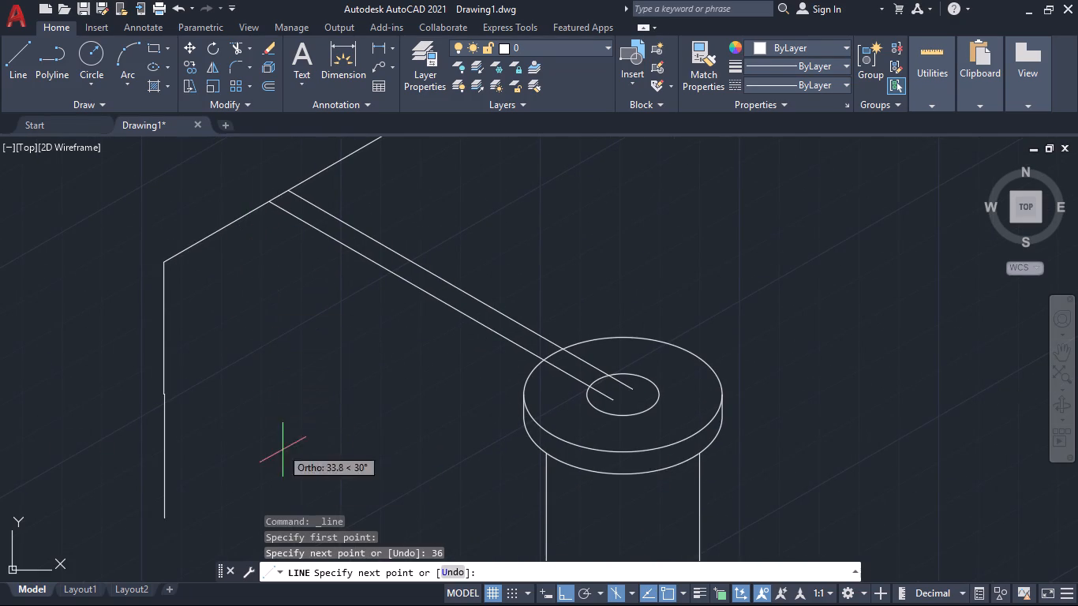
click(634, 593)
click(643, 563)
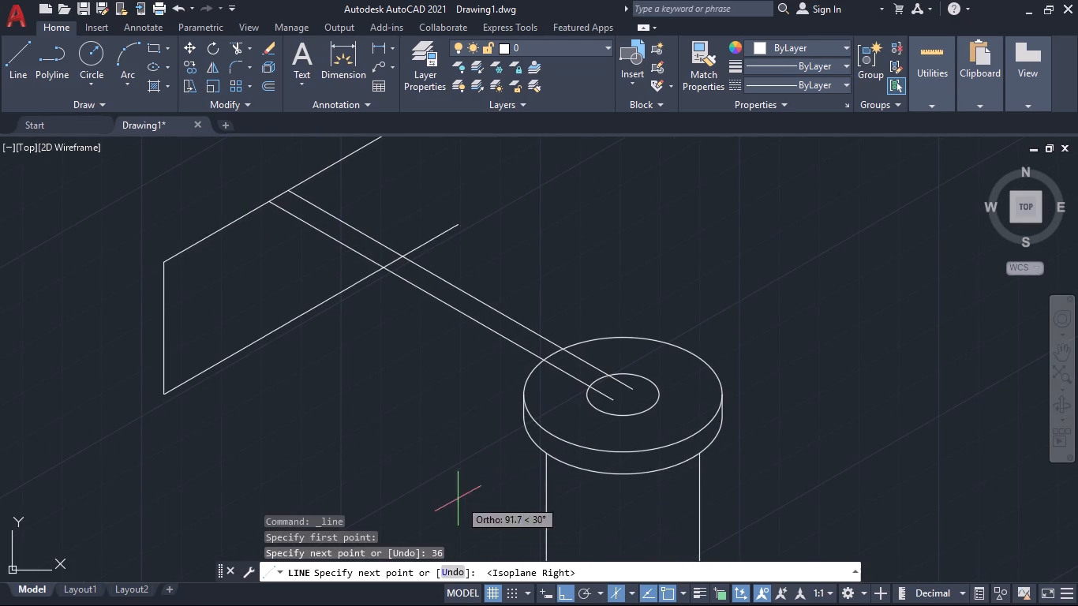
middle_drag(803, 459, 783, 368)
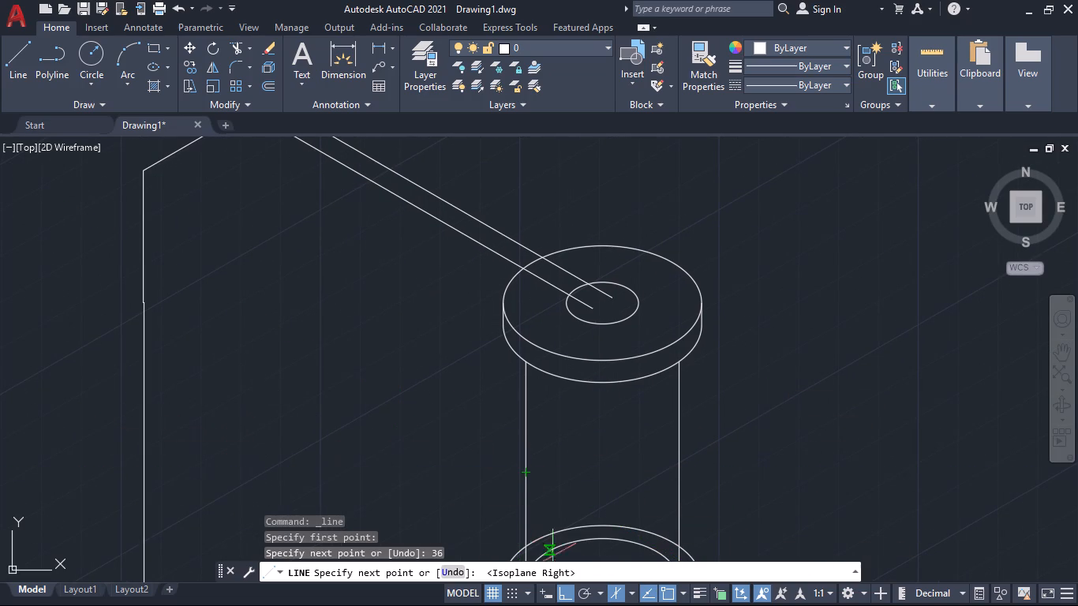
click(633, 590)
click(657, 552)
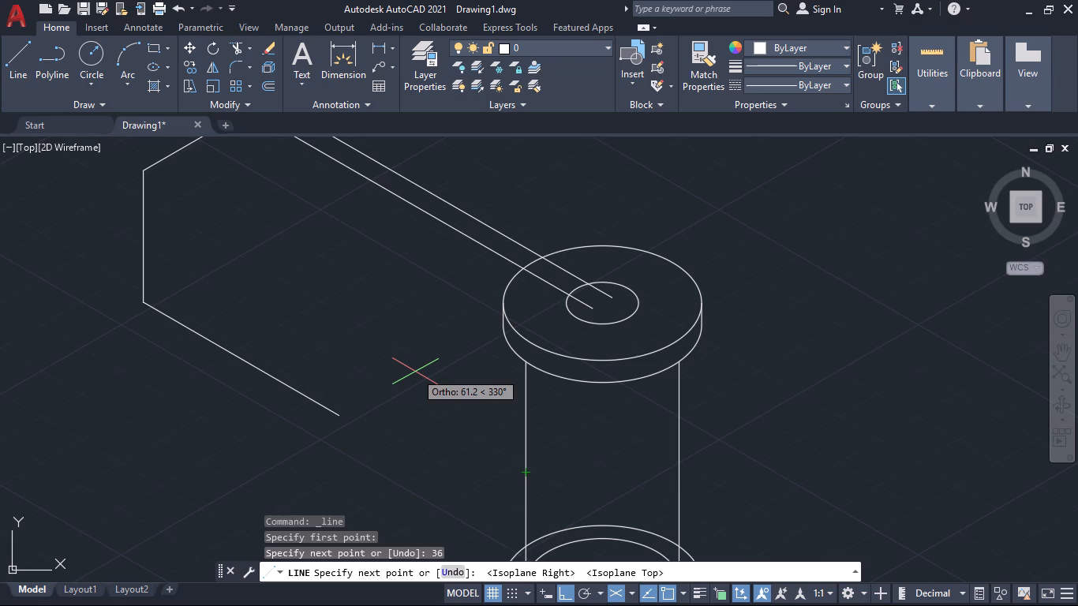
key(6)
key(Return)
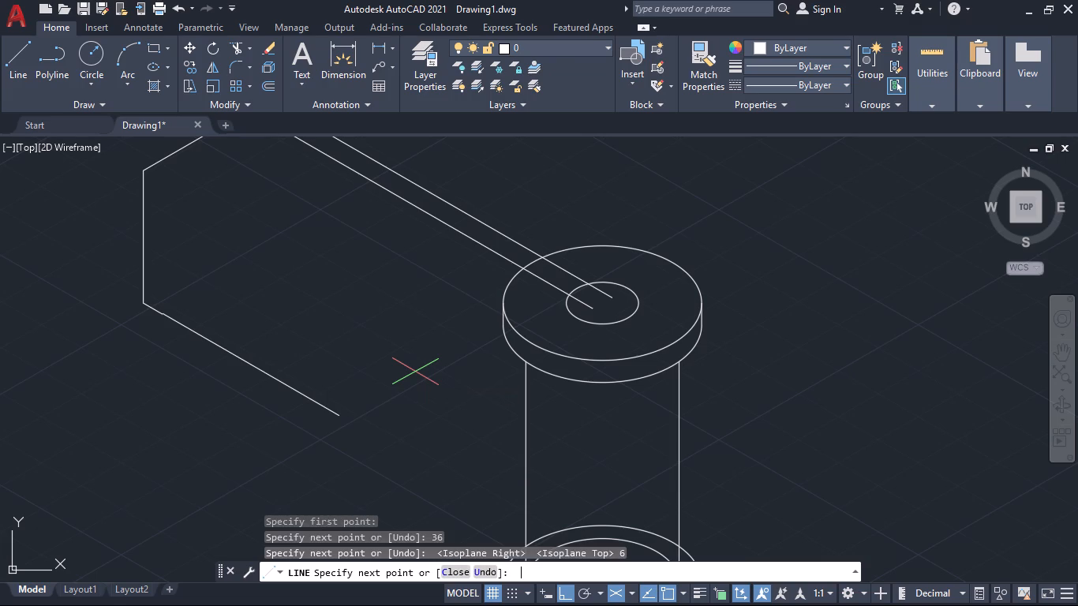
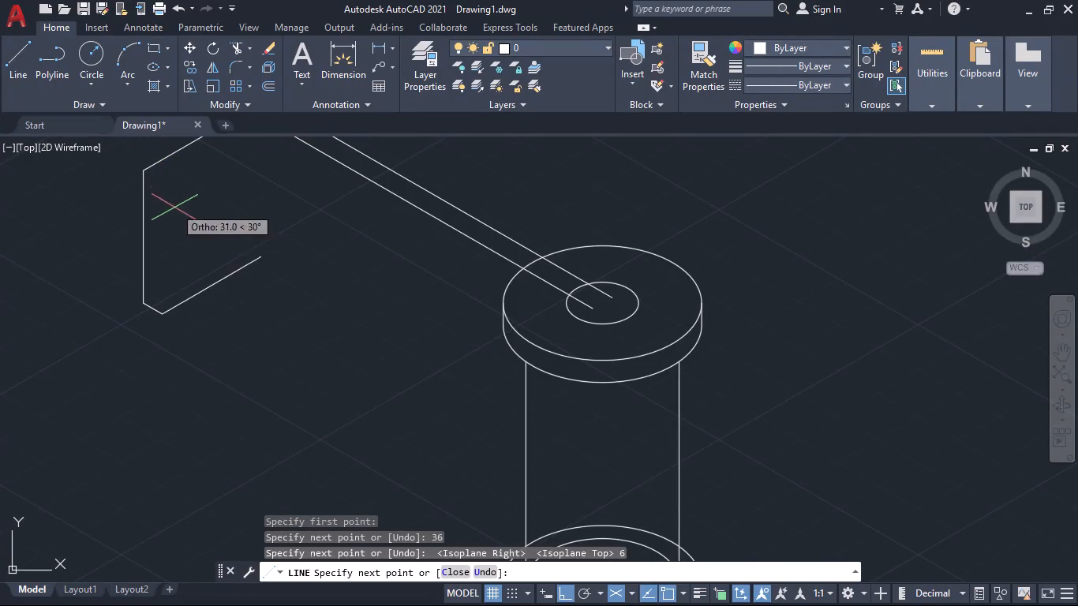
Switch to the left isoplane, draw the plate end's second vertical edge 36 mm upward, and close it to the top edge's lower-left end.
click(627, 590)
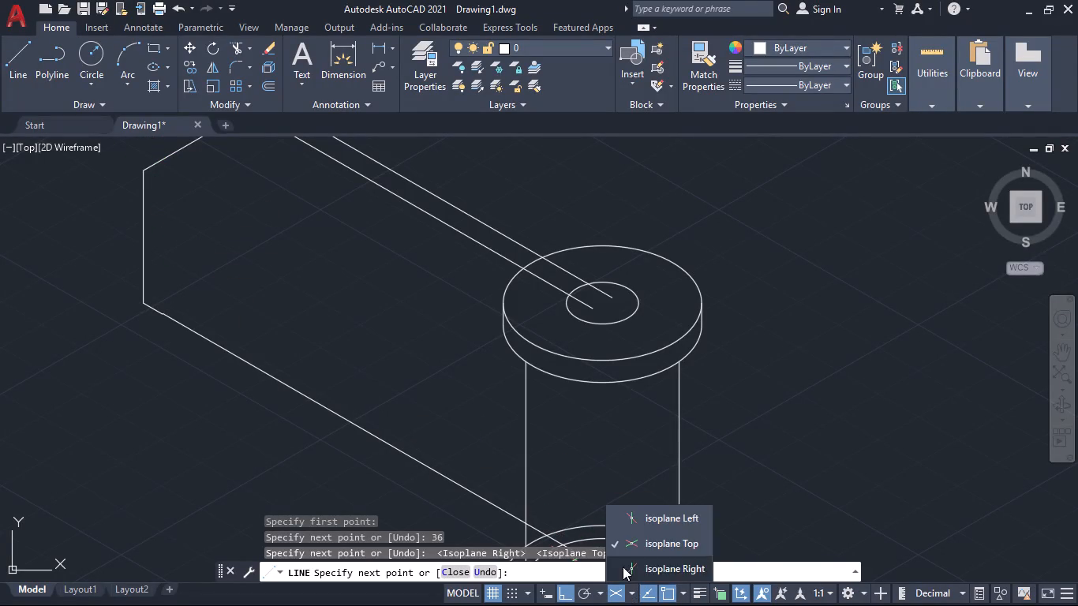
click(643, 516)
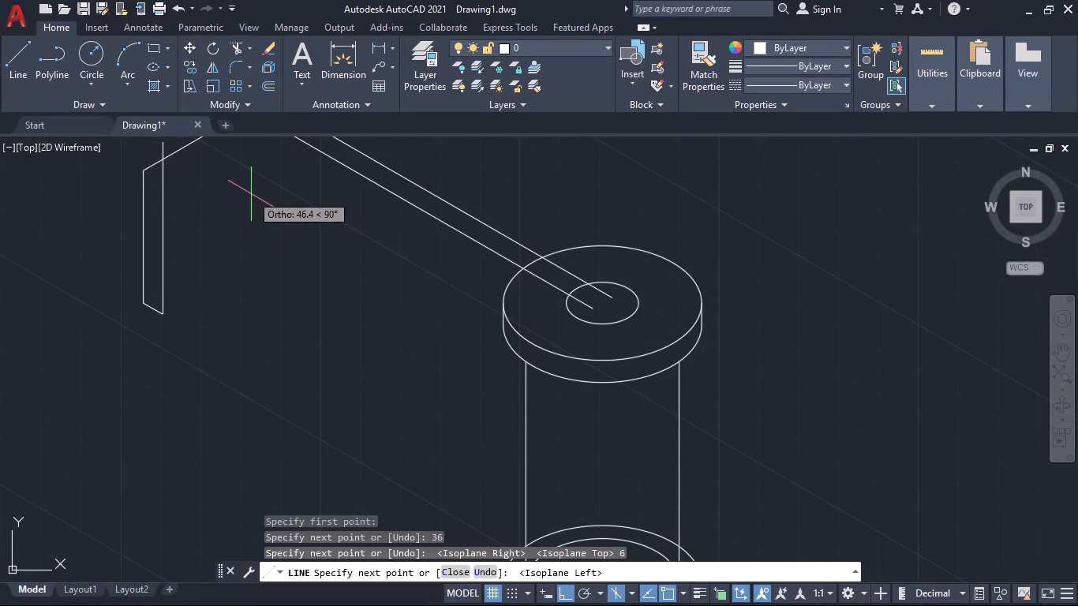
text(36)
key(Return)
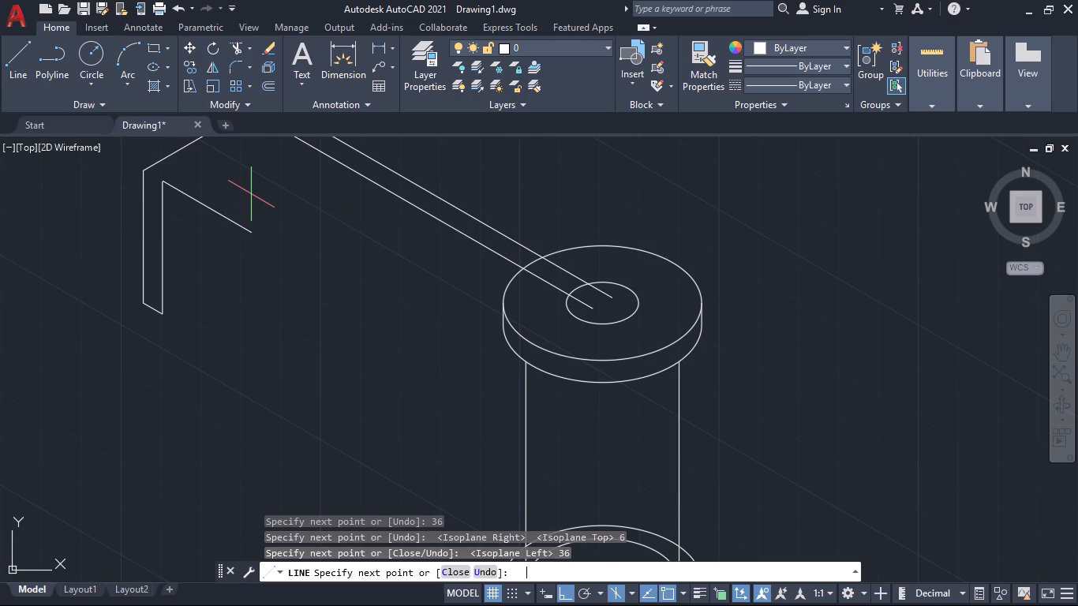
click(144, 173)
key(space)
From the plate end face's front top corner, draw a 30° line in the right isoplane, replacing a 36 mm length with 33 mm.
key(space)
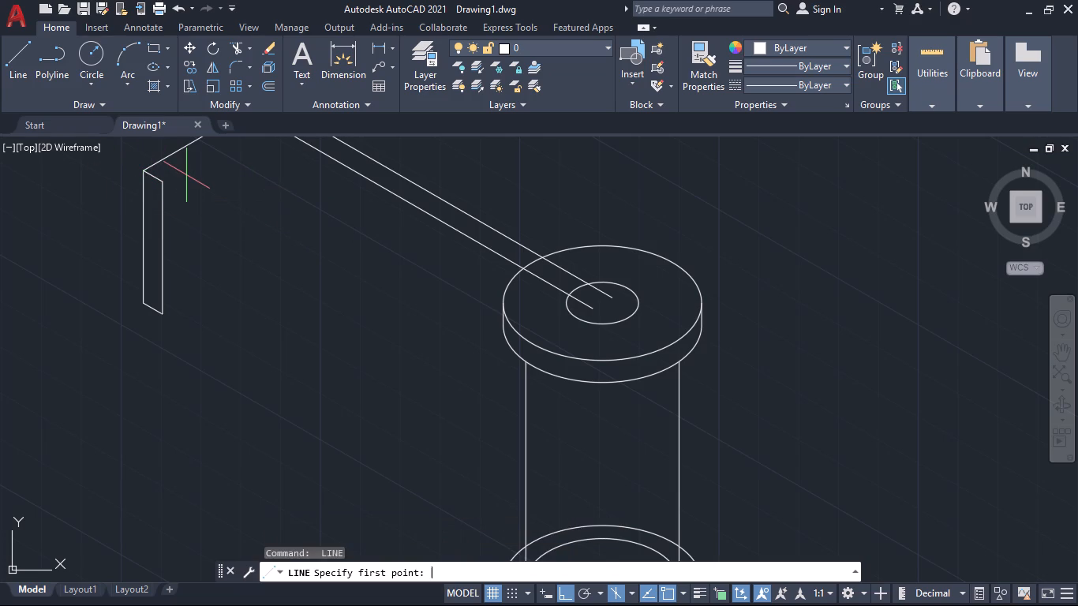
click(161, 182)
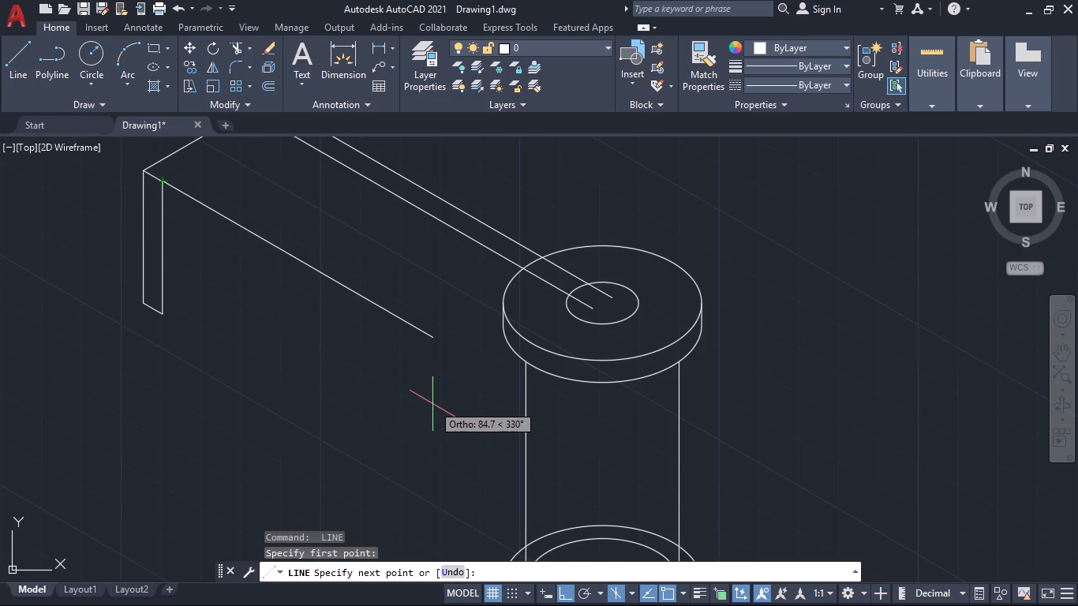
click(627, 593)
click(646, 561)
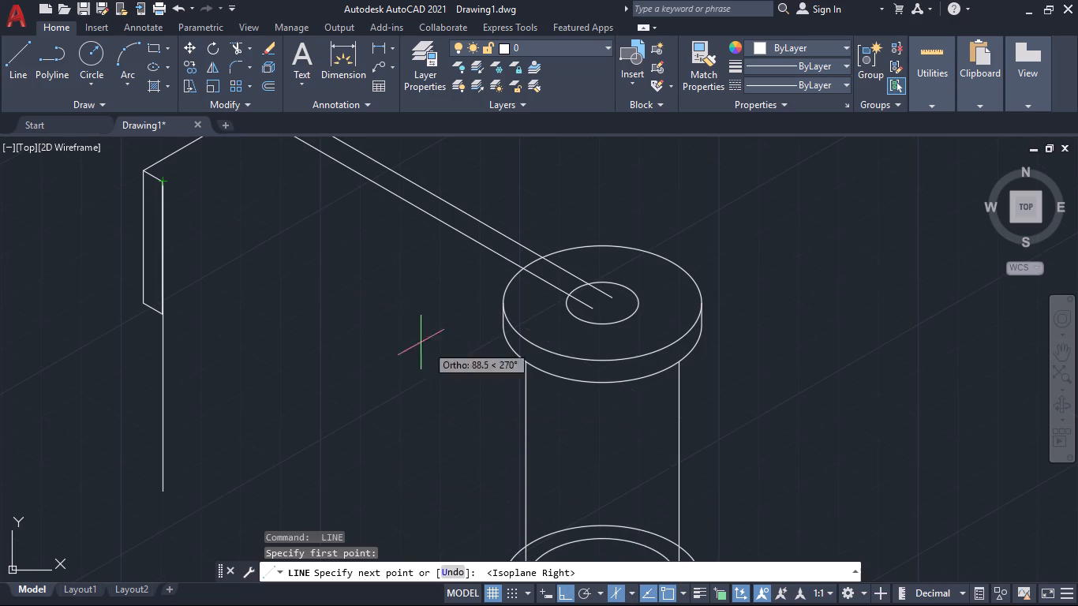
middle_drag(367, 320, 342, 453)
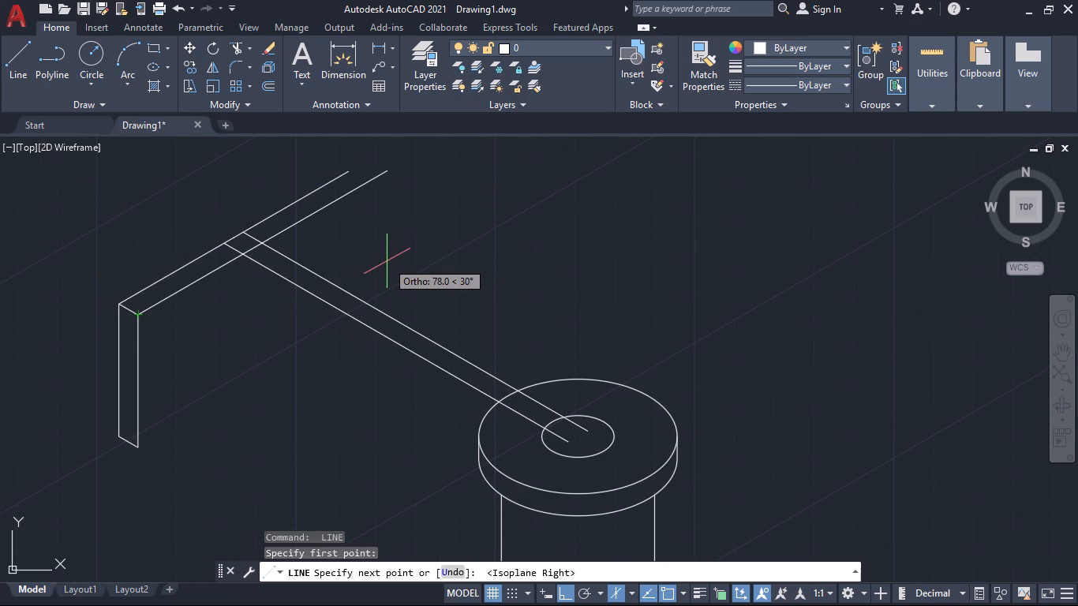
text(36)
key(Return)
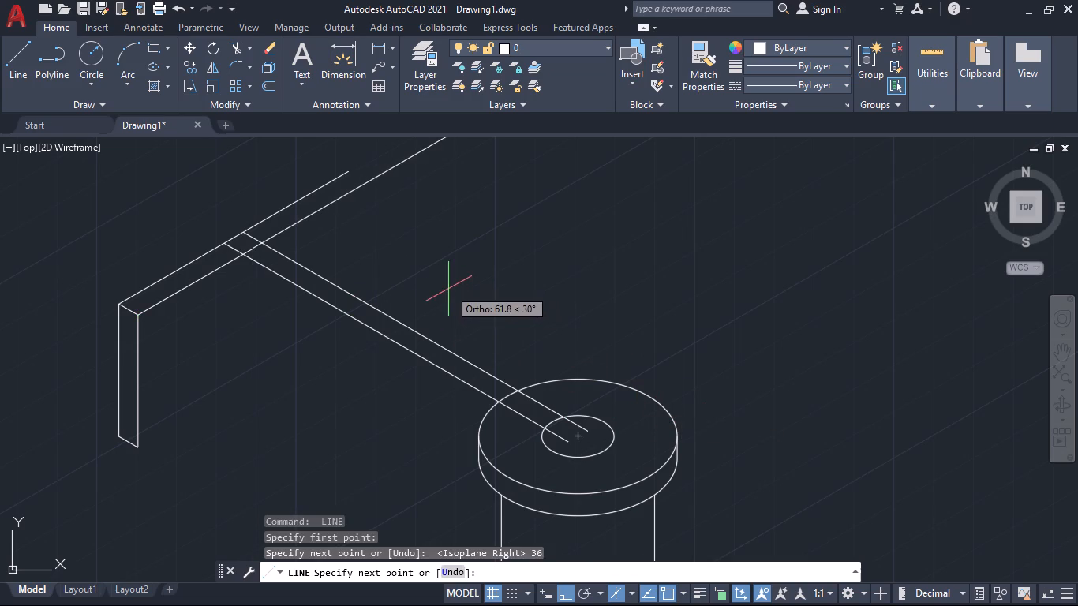
key(ctrl+z)
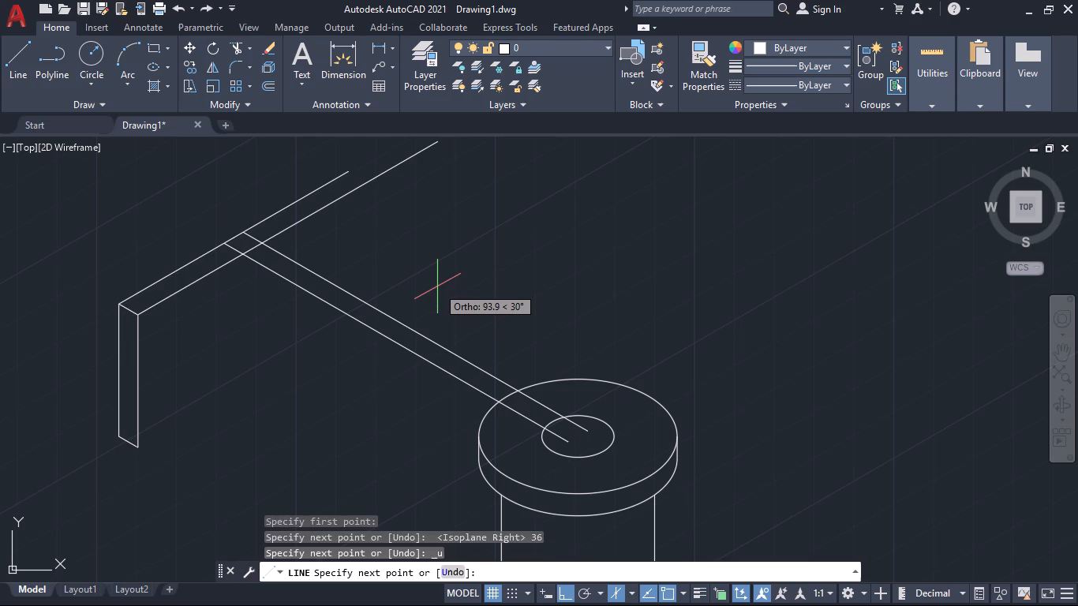
text(33)
key(Return)
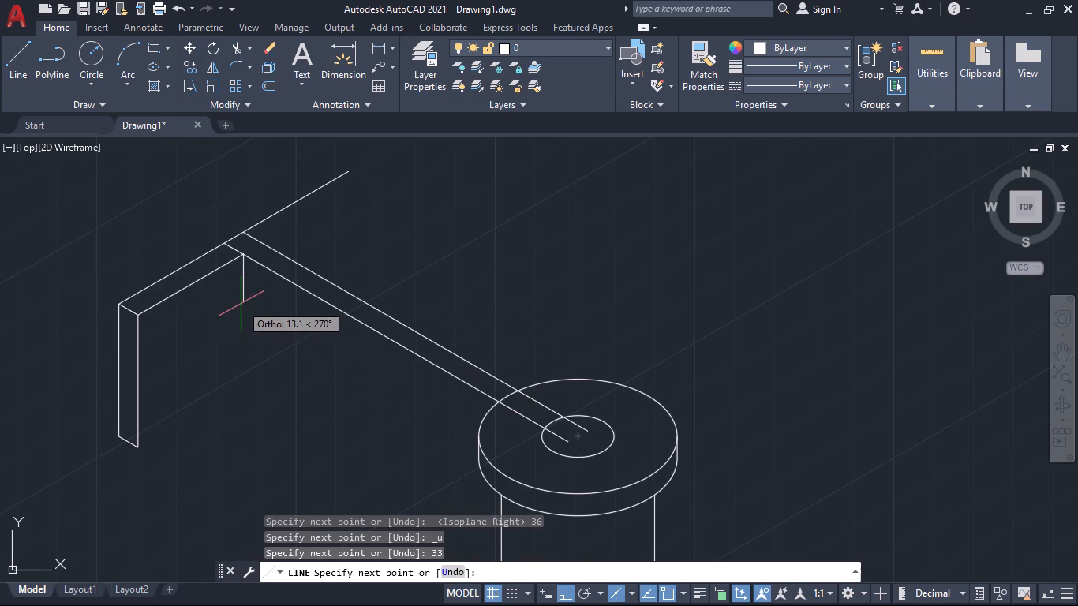
key(space)
In the left isoplane, draw 6 mm at 330° from the top edge's far end, and connect back to the 33 mm line's end.
key(space)
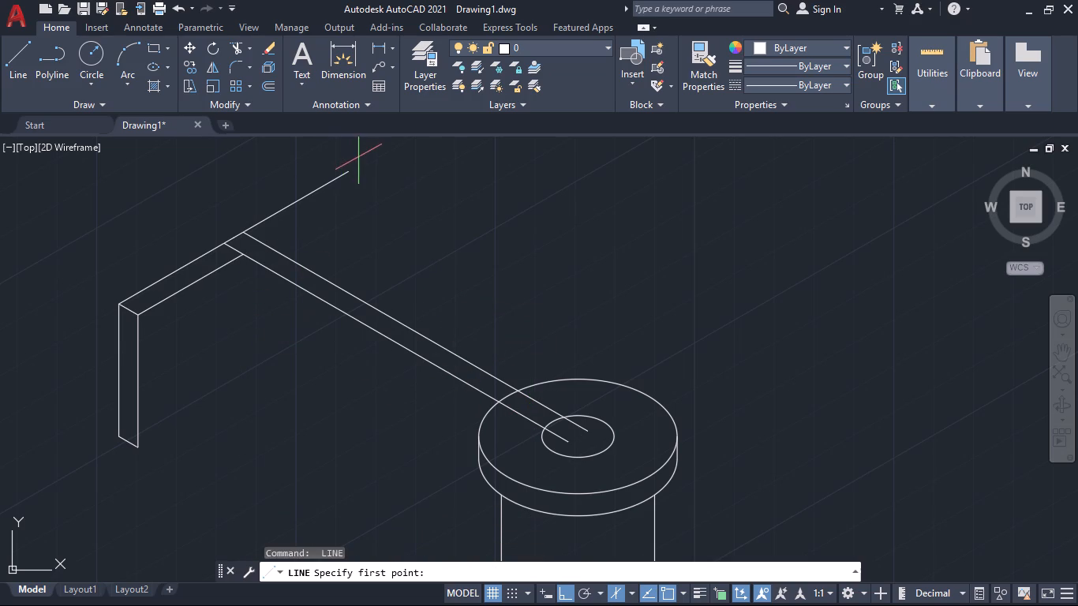
click(346, 171)
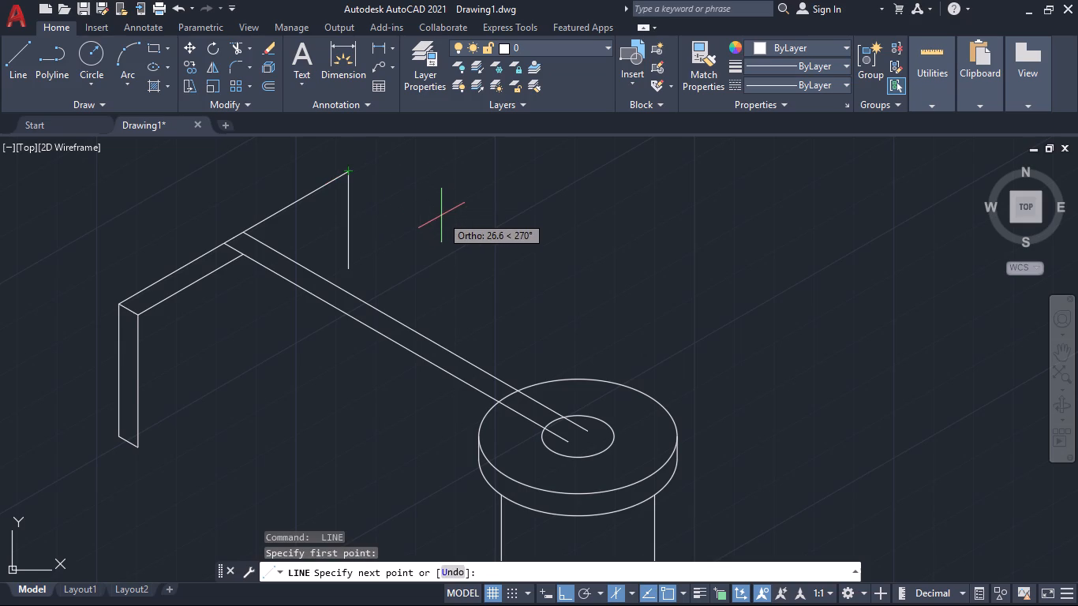
click(630, 594)
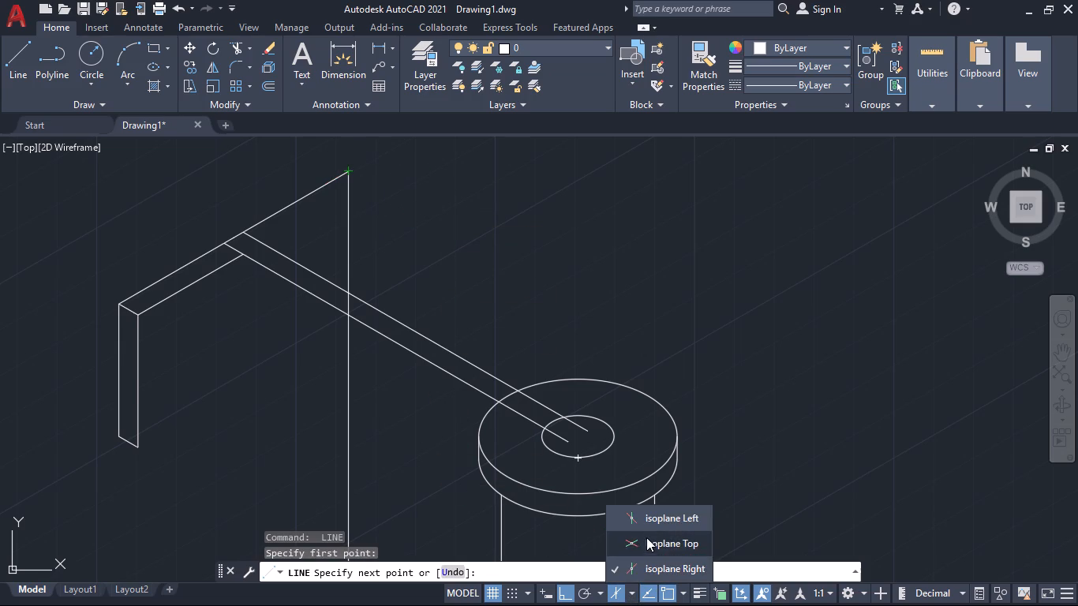
click(657, 529)
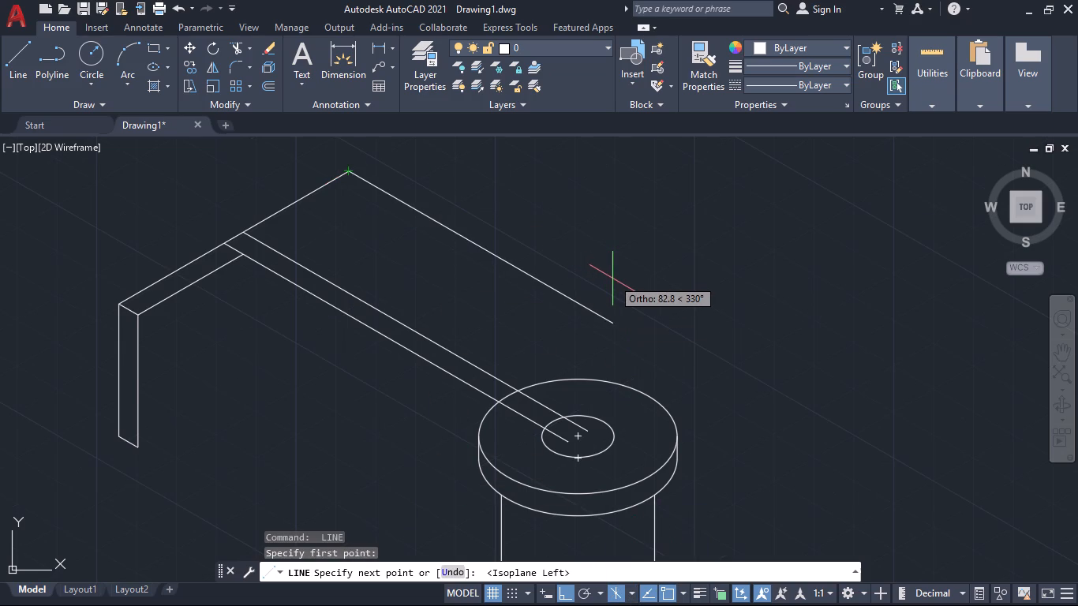
key(6)
key(Return)
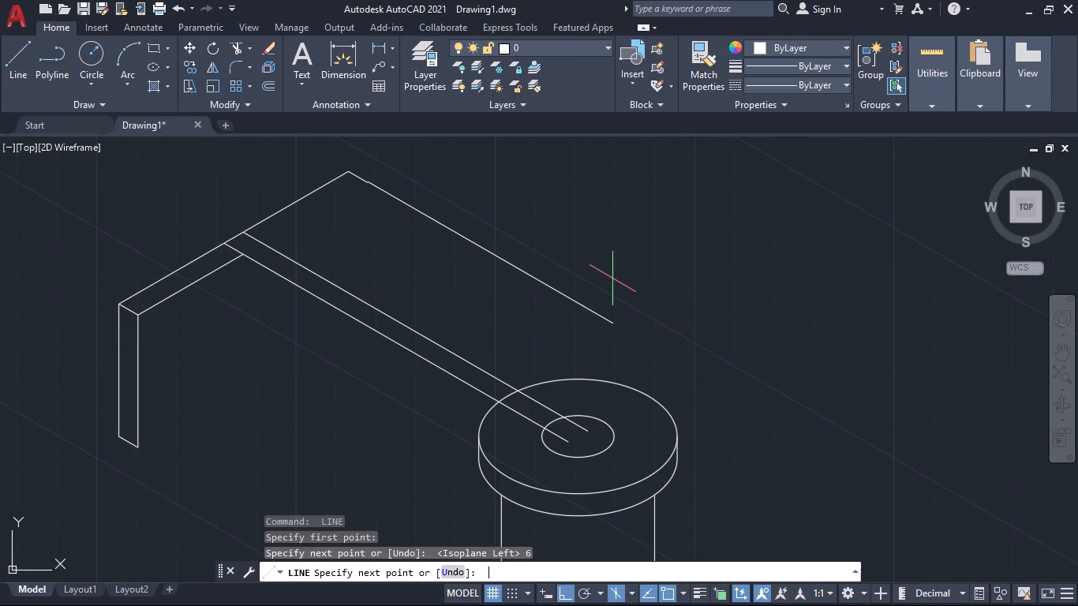
click(242, 251)
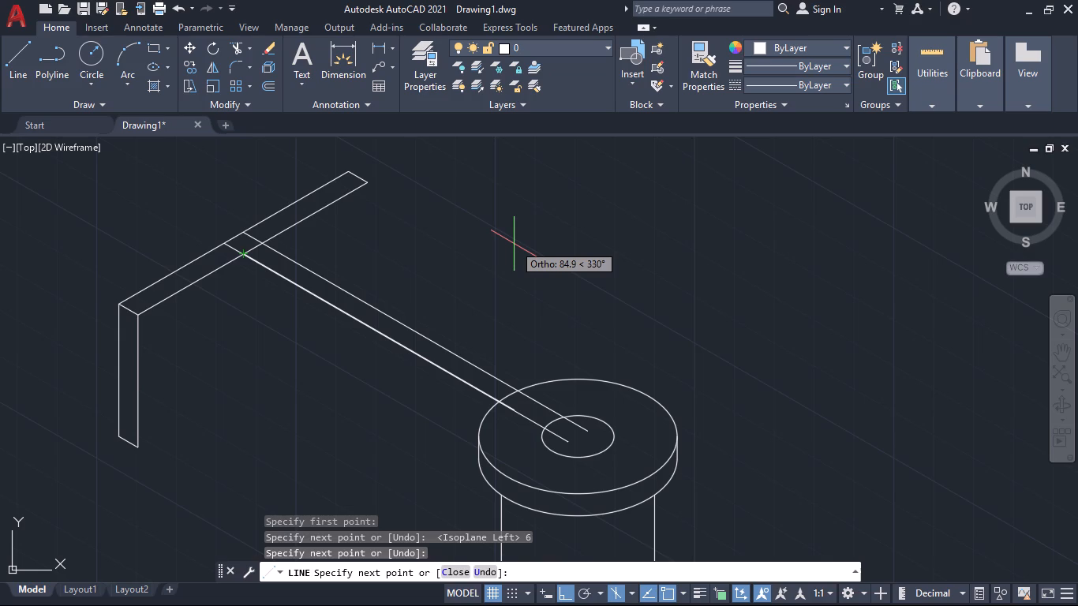
key(space)
From the arm's lower junction with the plate, draw a line 35 mm straight down, continued 25 mm at 210° in the right isoplane.
key(space)
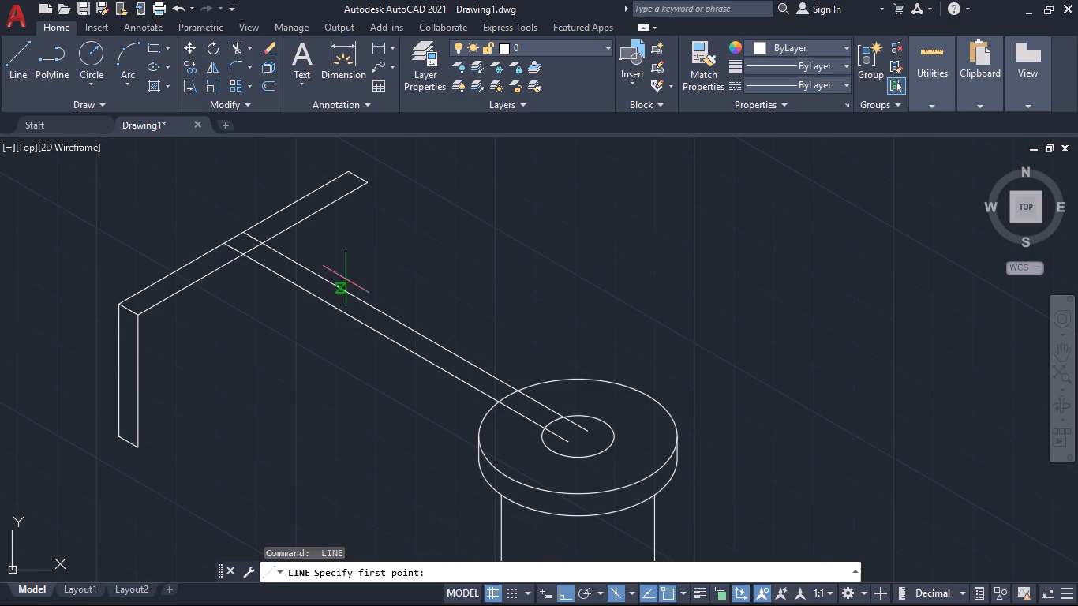
click(244, 258)
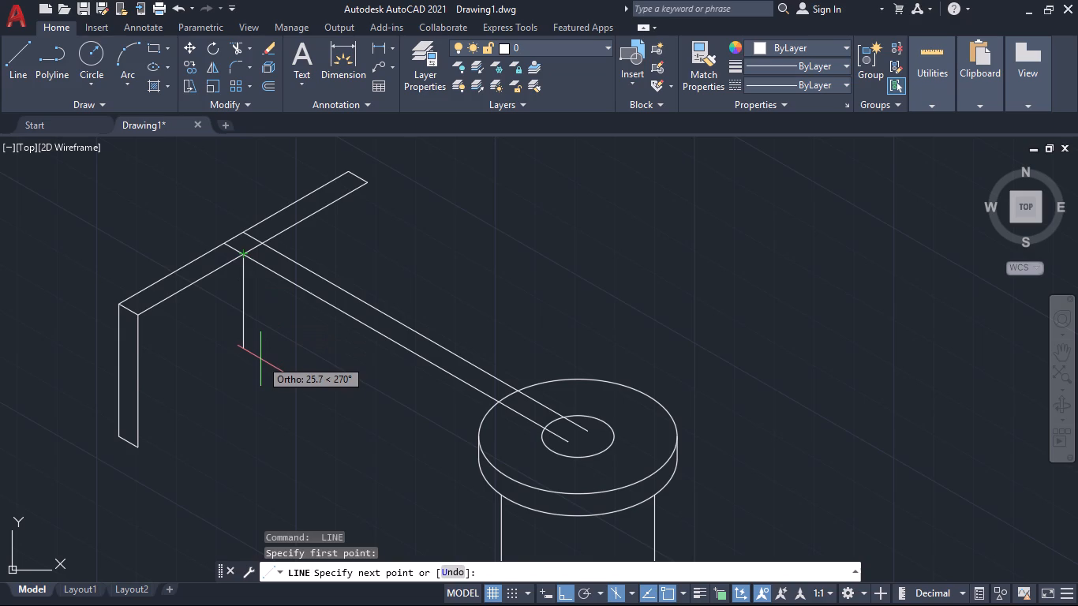
text(35)
key(Return)
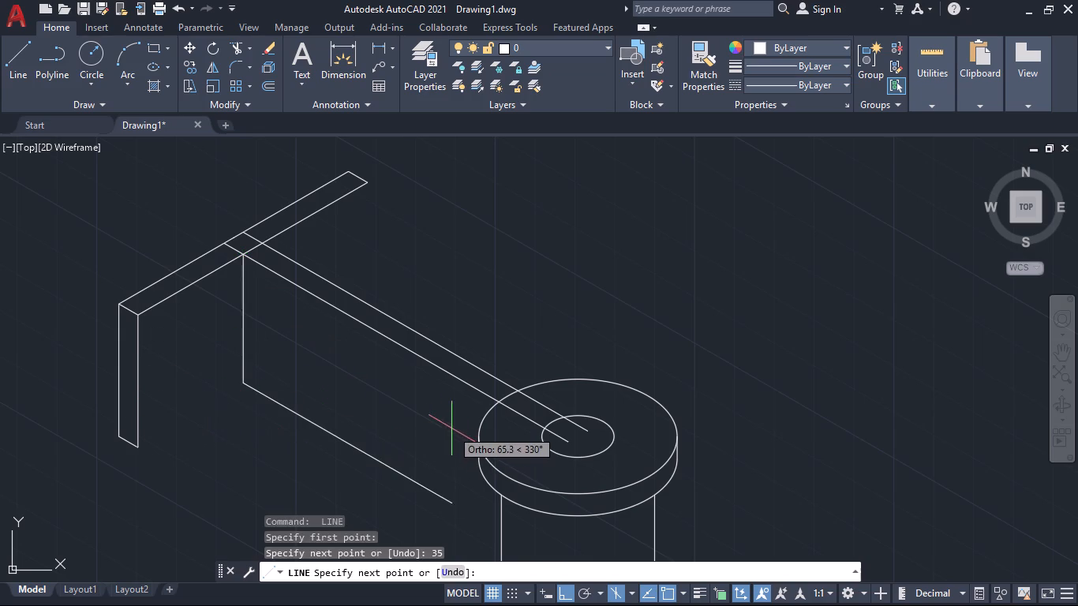
click(628, 591)
click(642, 563)
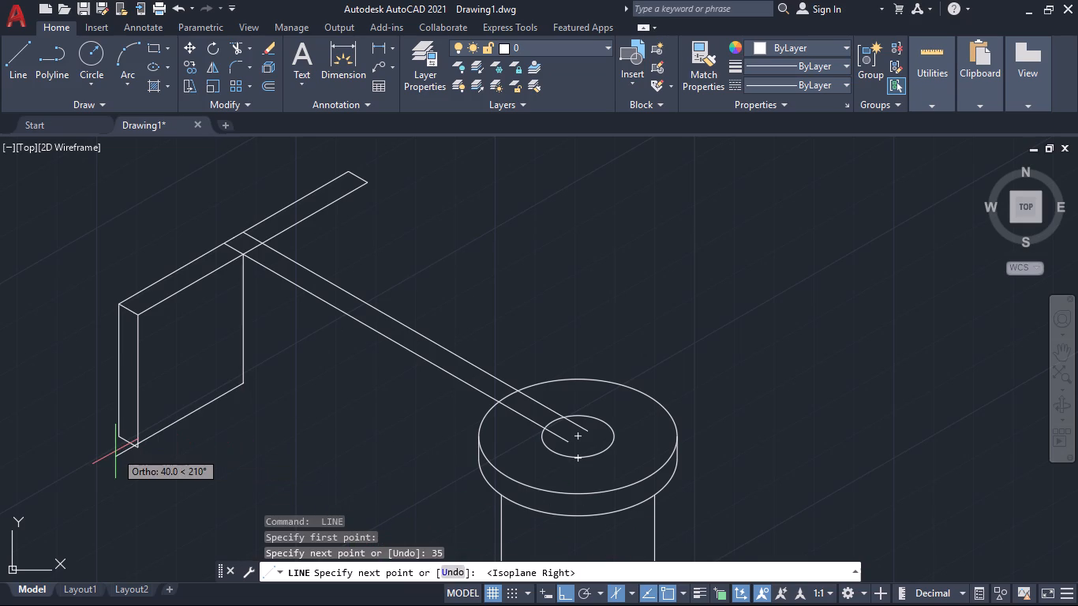
text(25)
key(Return)
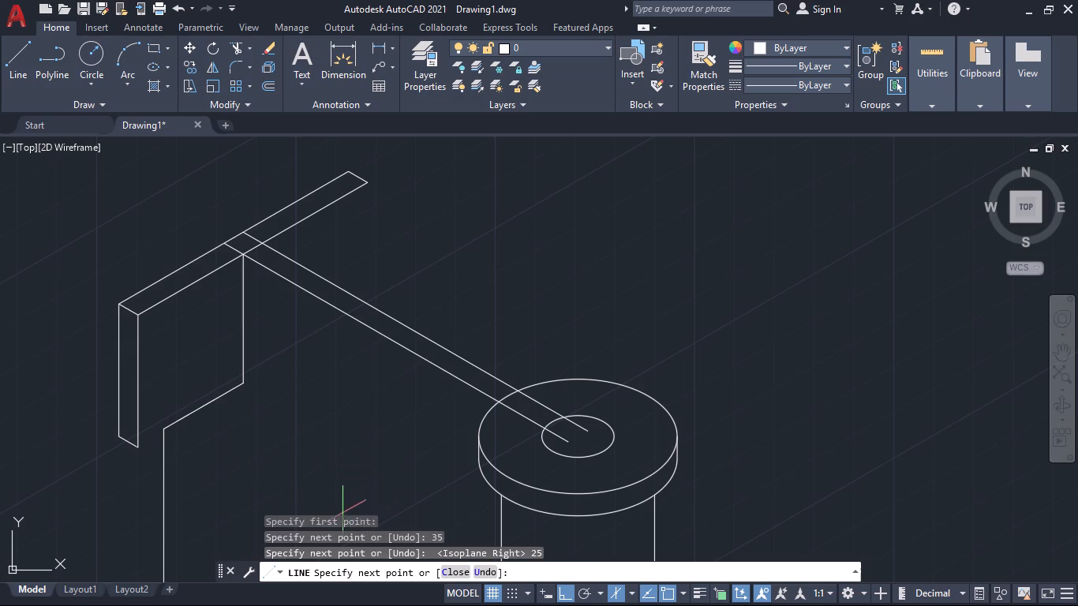
Continue the line 6 mm straight down, switch to the top isoplane, and end the line there.
middle_drag(321, 469, 315, 415)
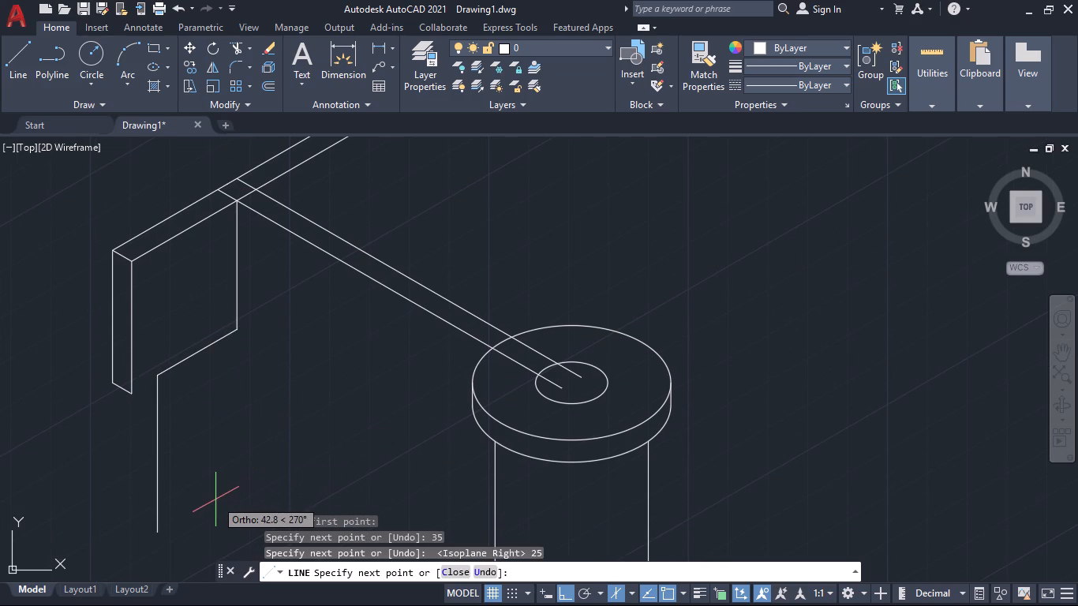
key(6)
key(Return)
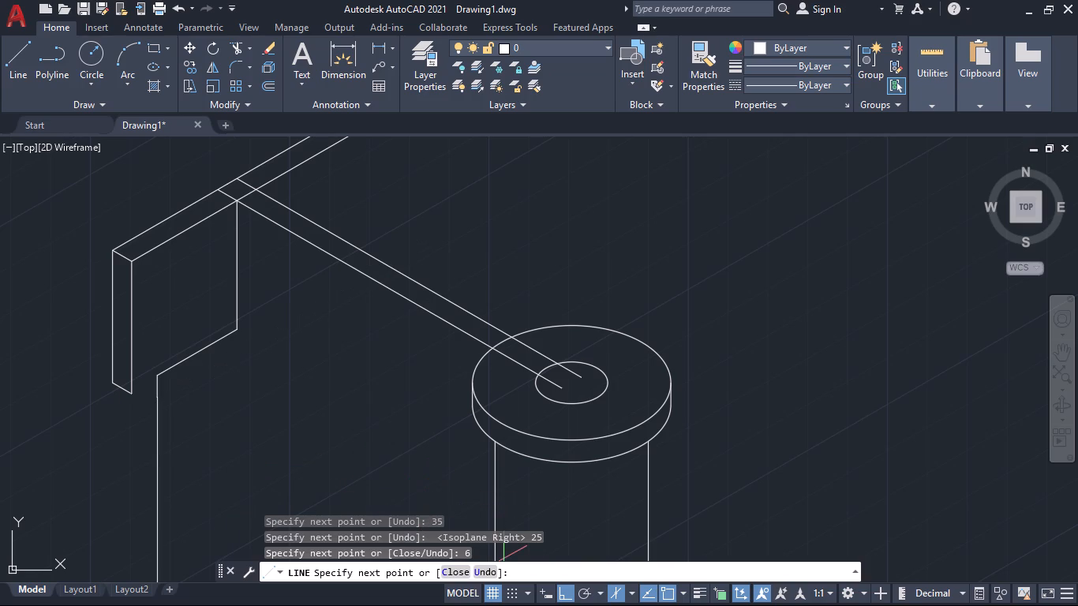
click(631, 594)
click(641, 548)
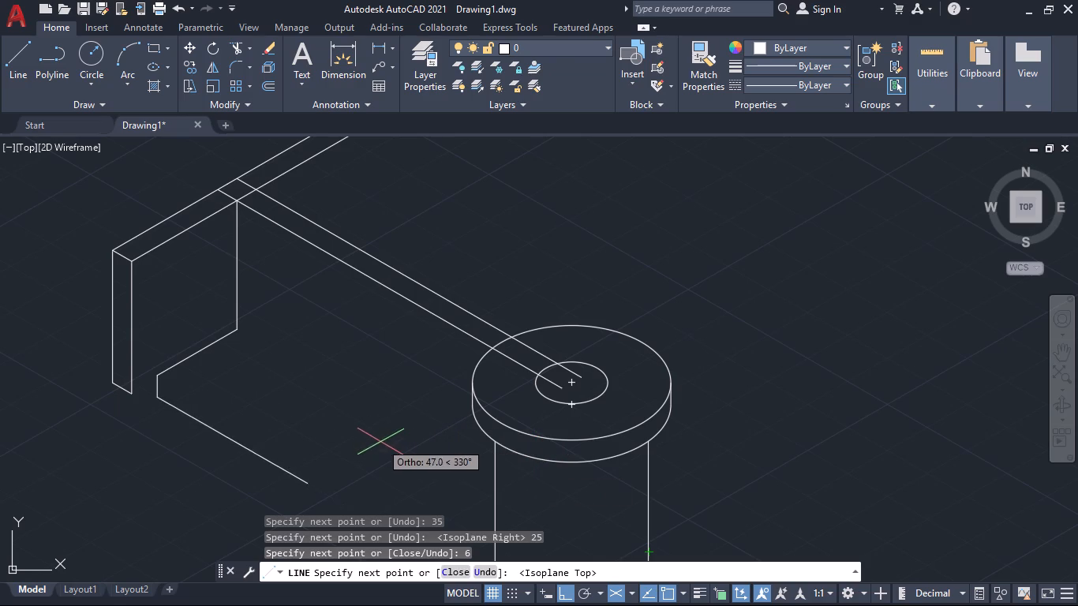
middle_drag(380, 442, 408, 361)
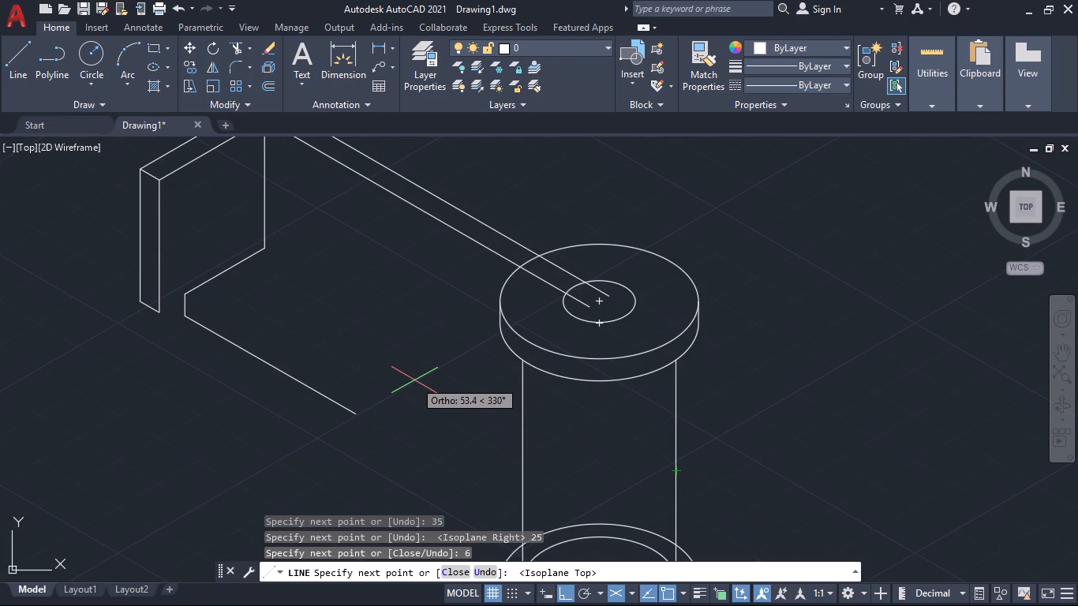
key(Escape)
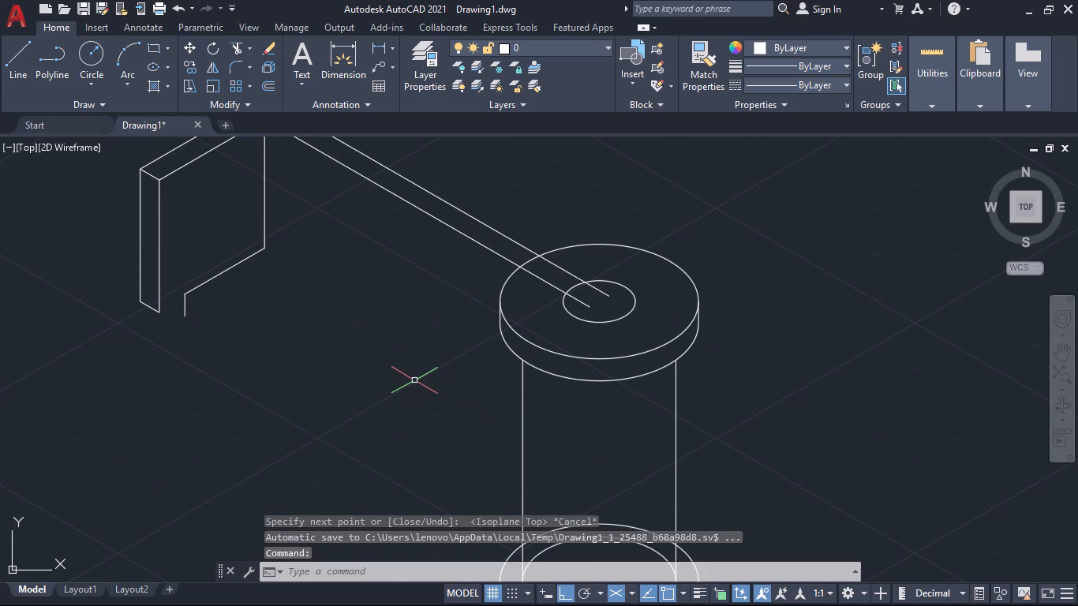
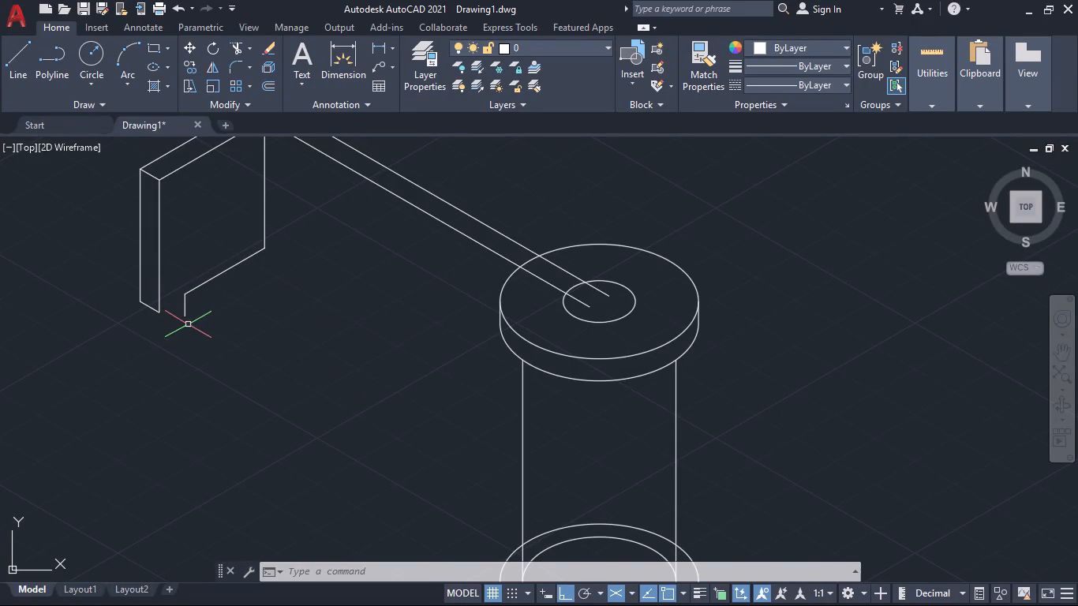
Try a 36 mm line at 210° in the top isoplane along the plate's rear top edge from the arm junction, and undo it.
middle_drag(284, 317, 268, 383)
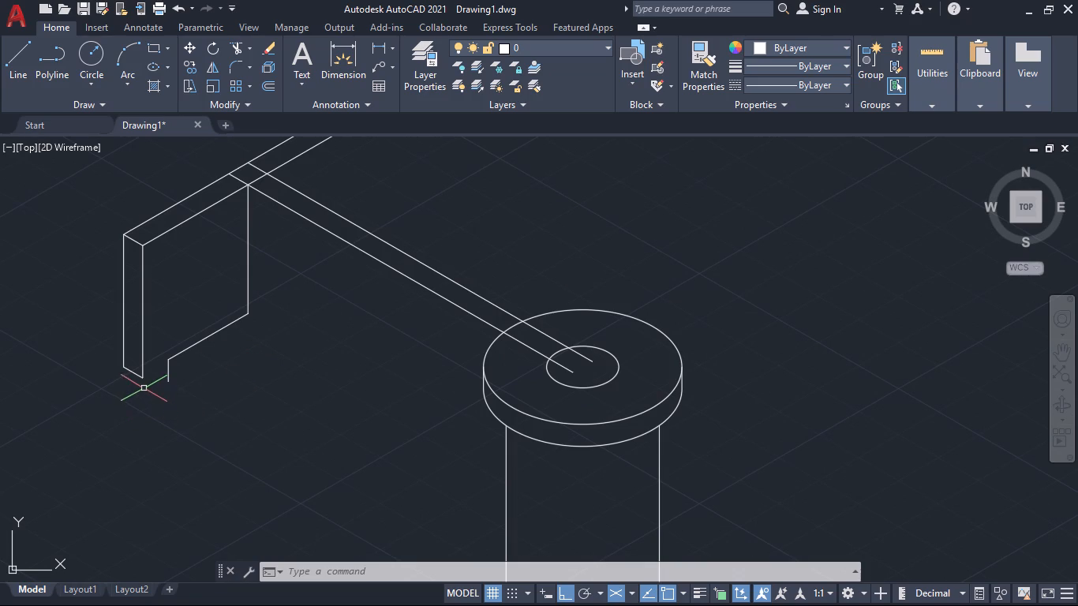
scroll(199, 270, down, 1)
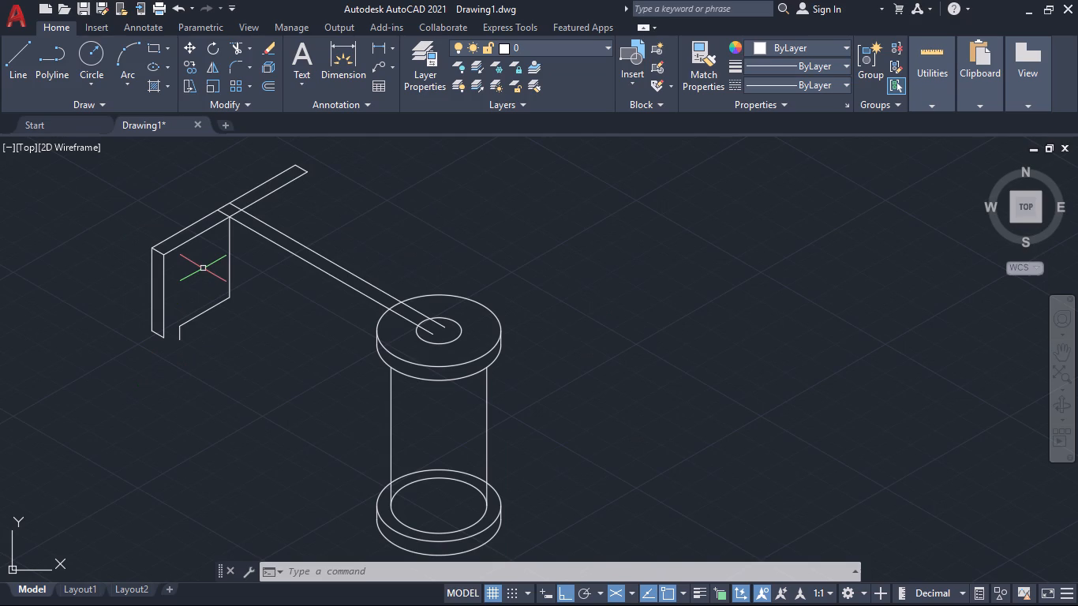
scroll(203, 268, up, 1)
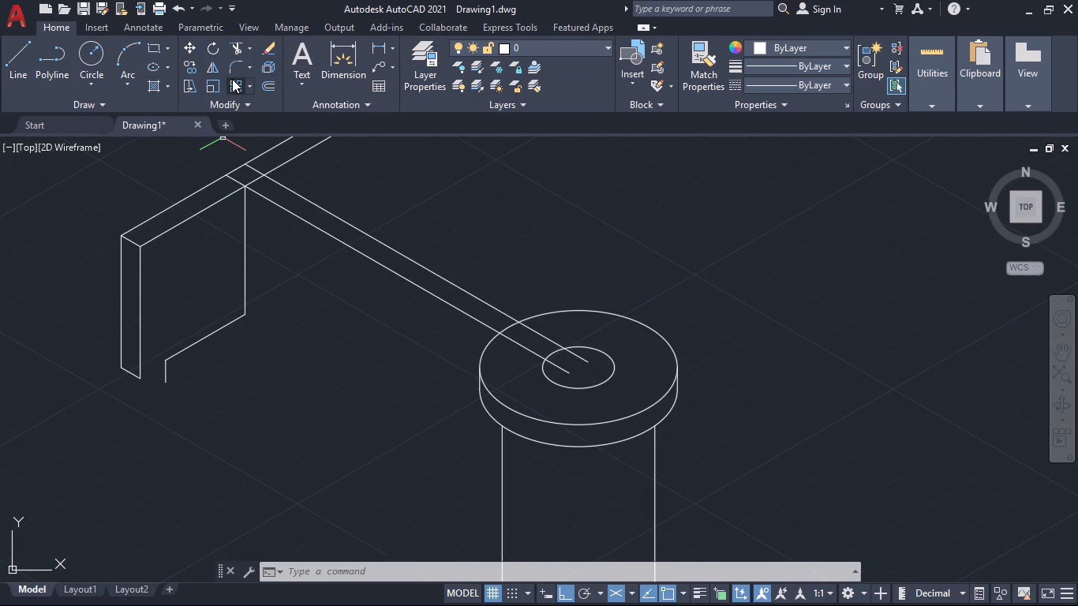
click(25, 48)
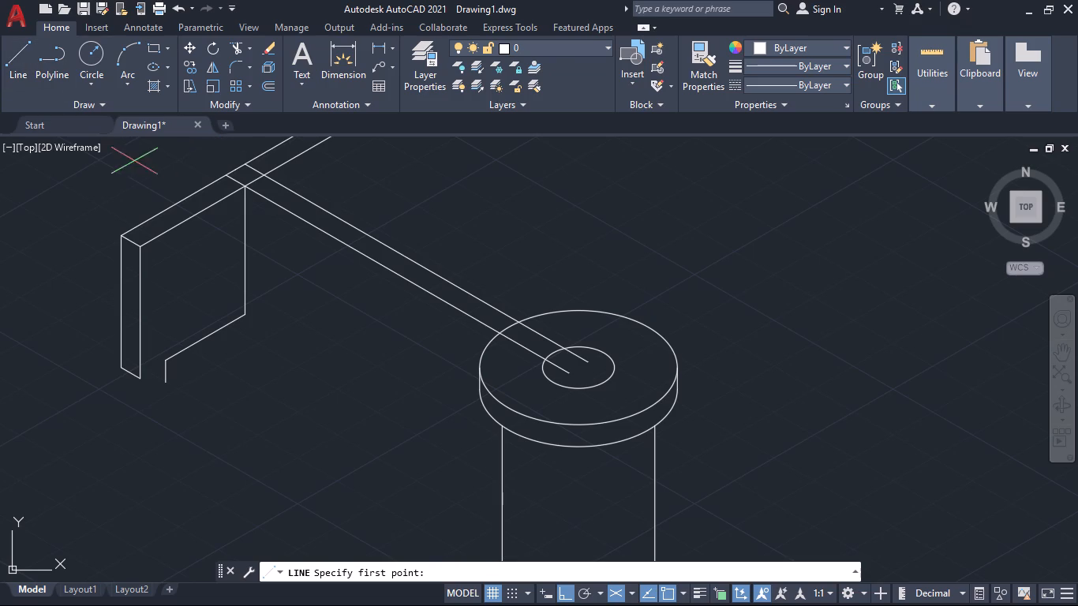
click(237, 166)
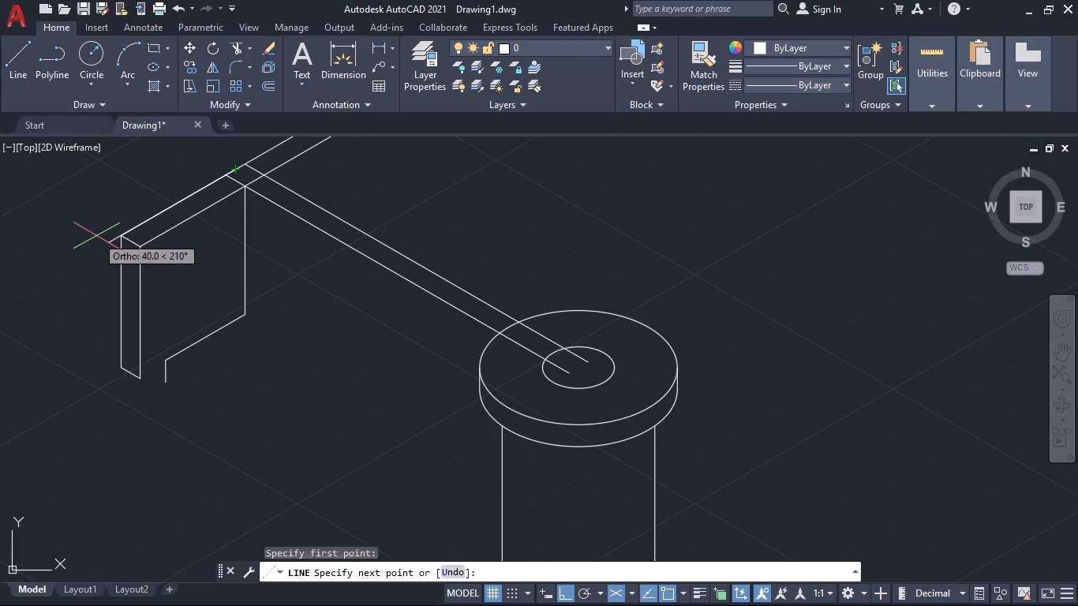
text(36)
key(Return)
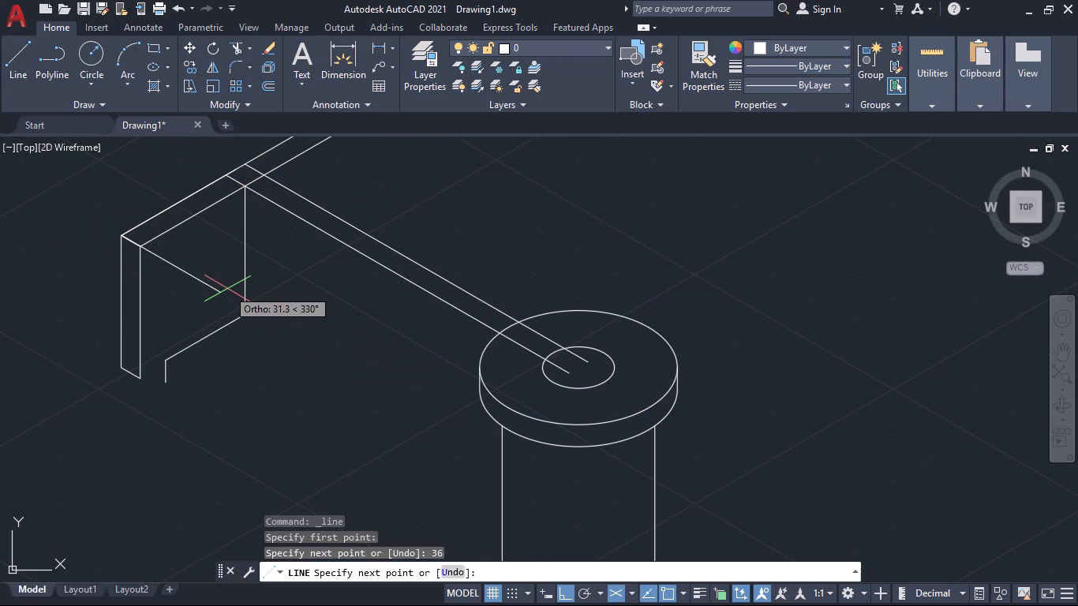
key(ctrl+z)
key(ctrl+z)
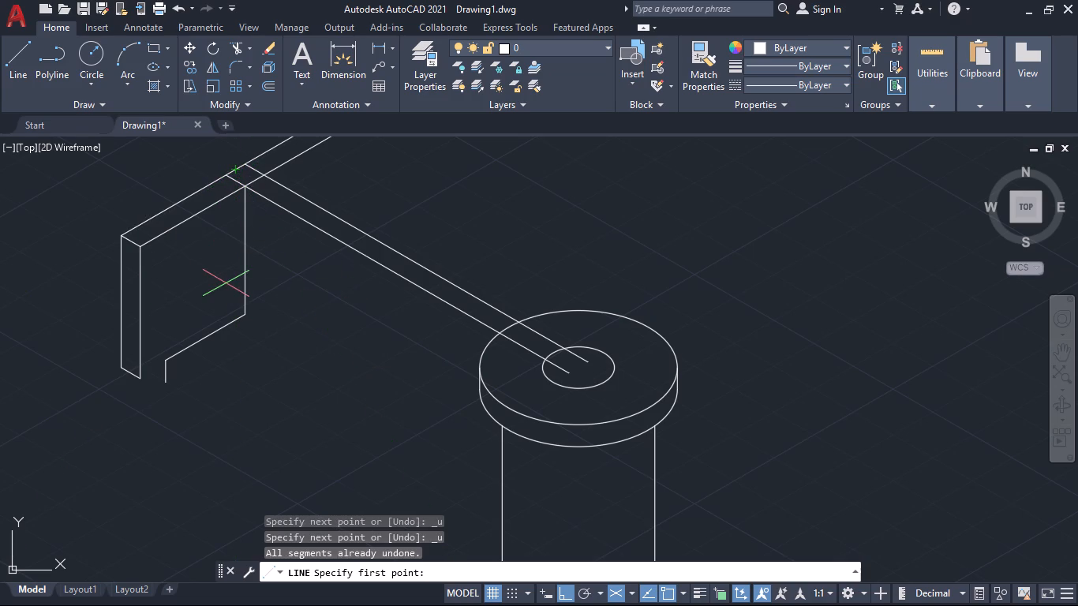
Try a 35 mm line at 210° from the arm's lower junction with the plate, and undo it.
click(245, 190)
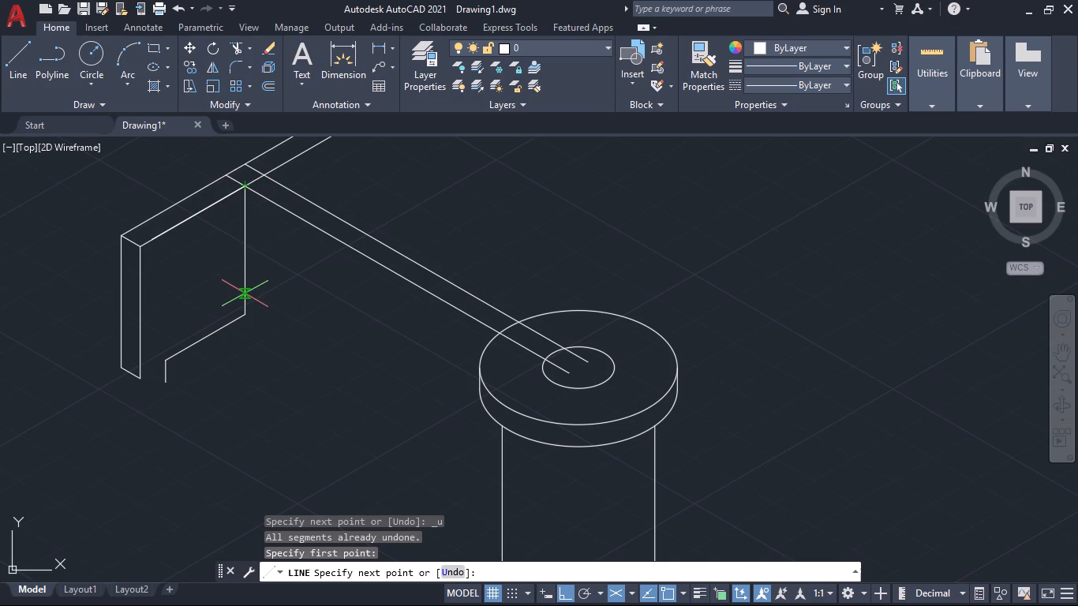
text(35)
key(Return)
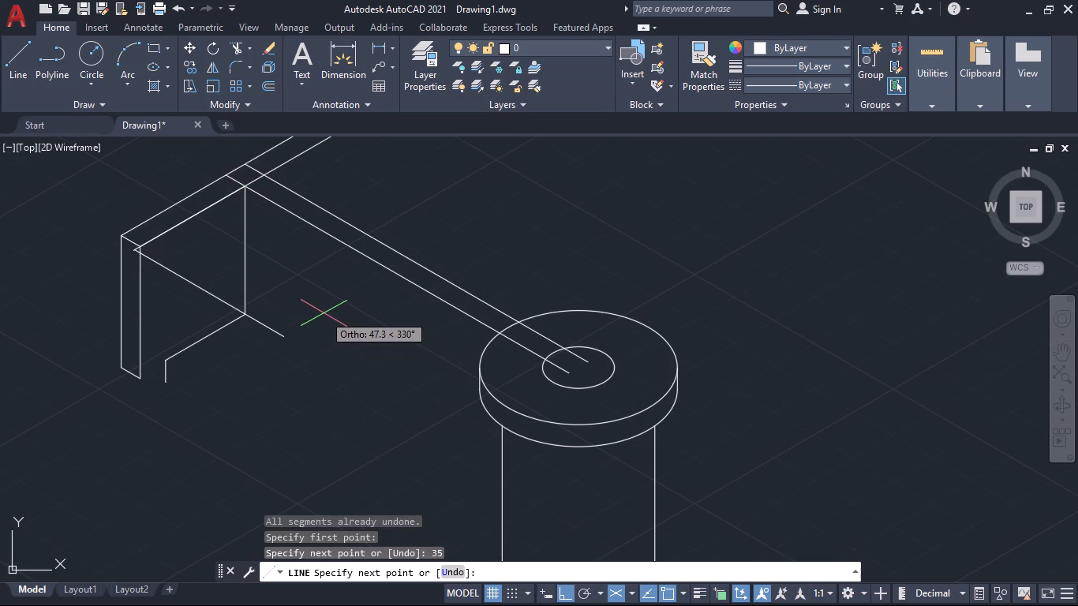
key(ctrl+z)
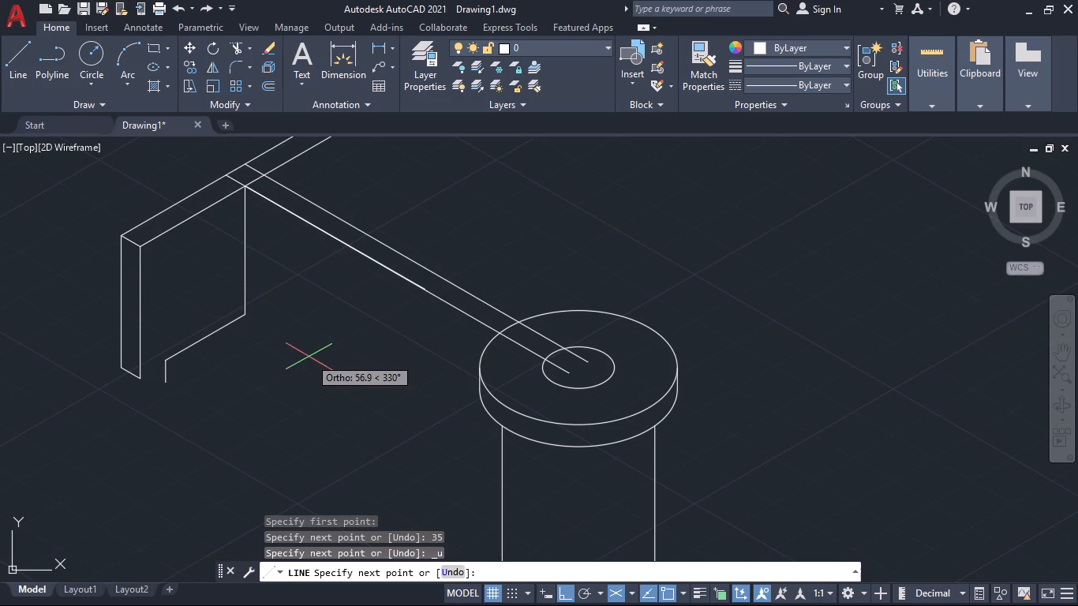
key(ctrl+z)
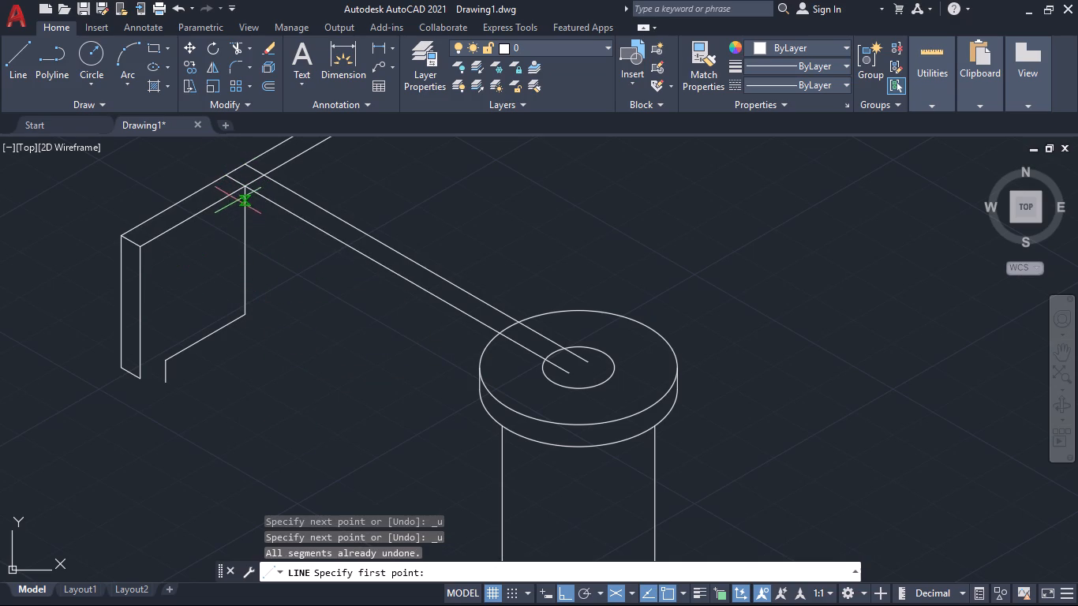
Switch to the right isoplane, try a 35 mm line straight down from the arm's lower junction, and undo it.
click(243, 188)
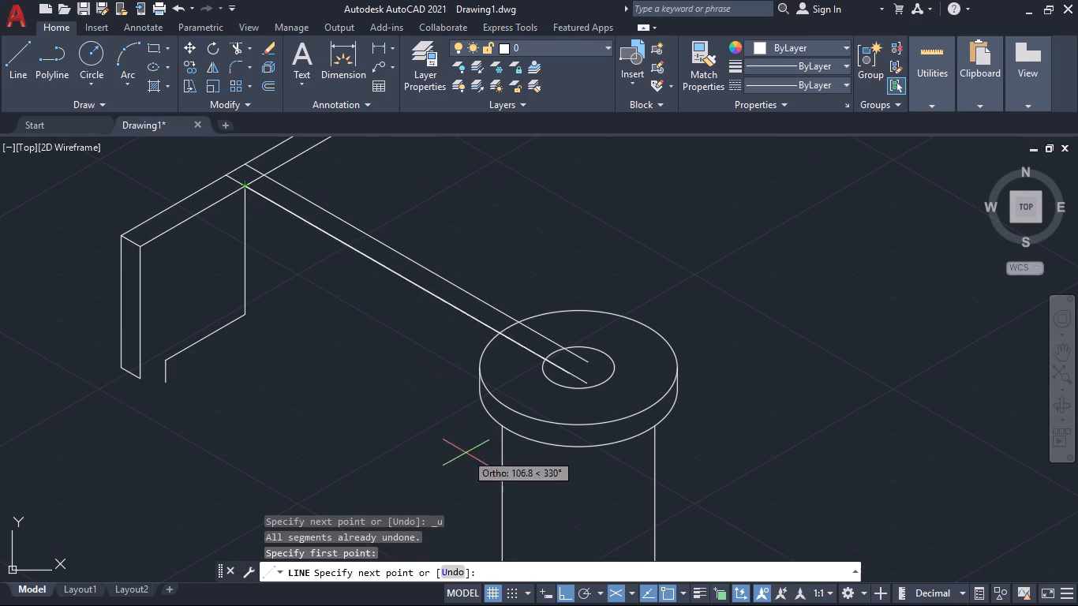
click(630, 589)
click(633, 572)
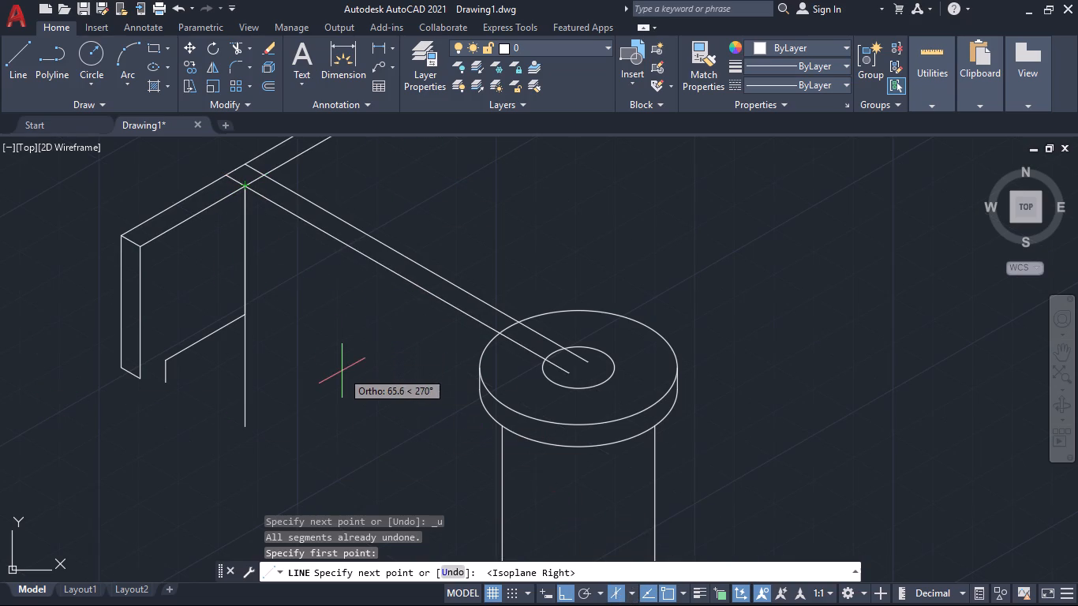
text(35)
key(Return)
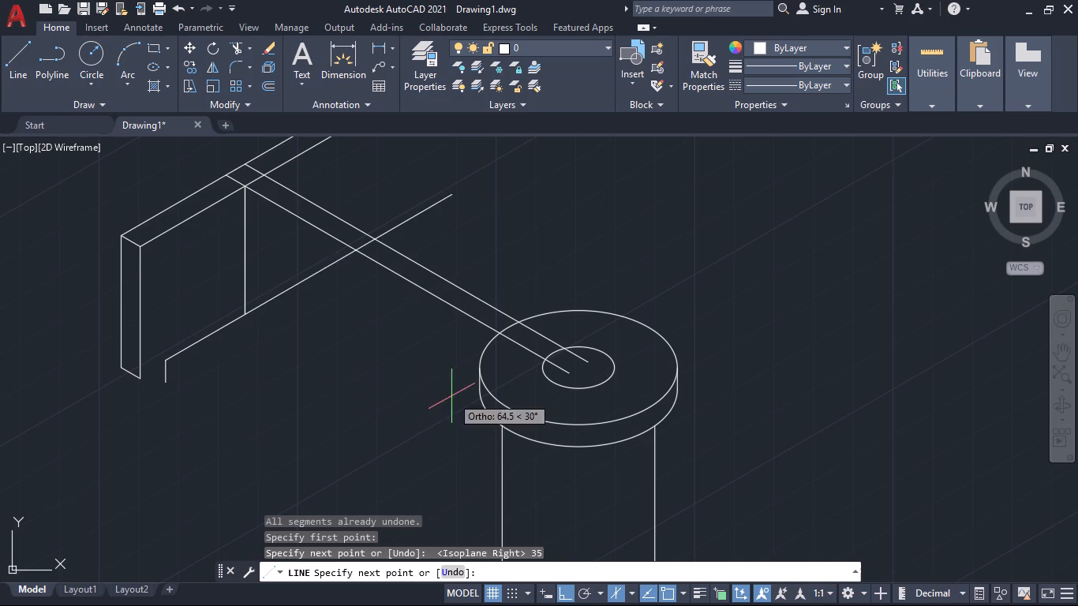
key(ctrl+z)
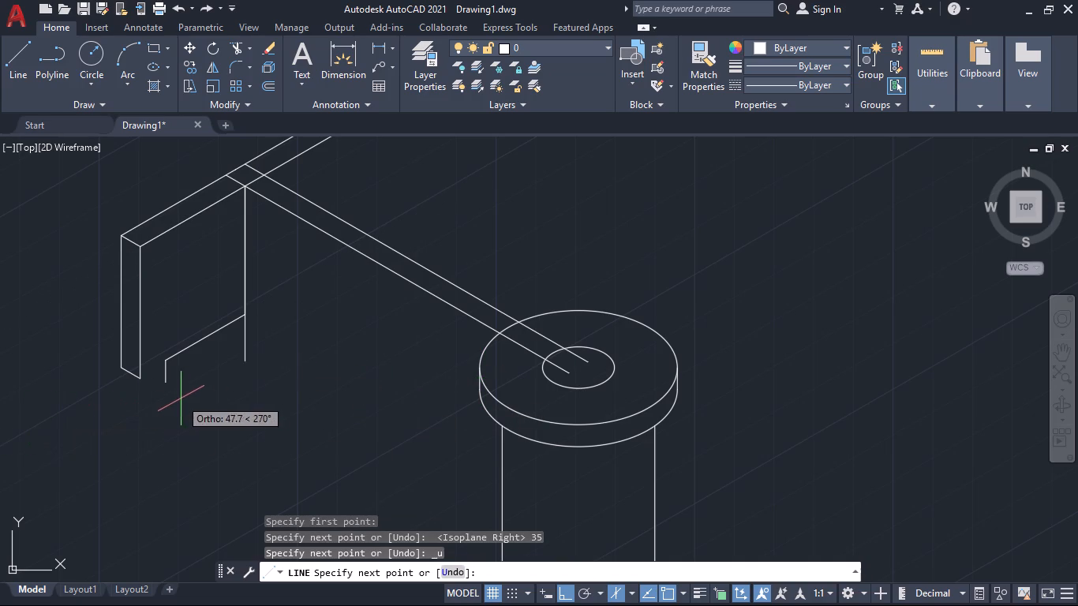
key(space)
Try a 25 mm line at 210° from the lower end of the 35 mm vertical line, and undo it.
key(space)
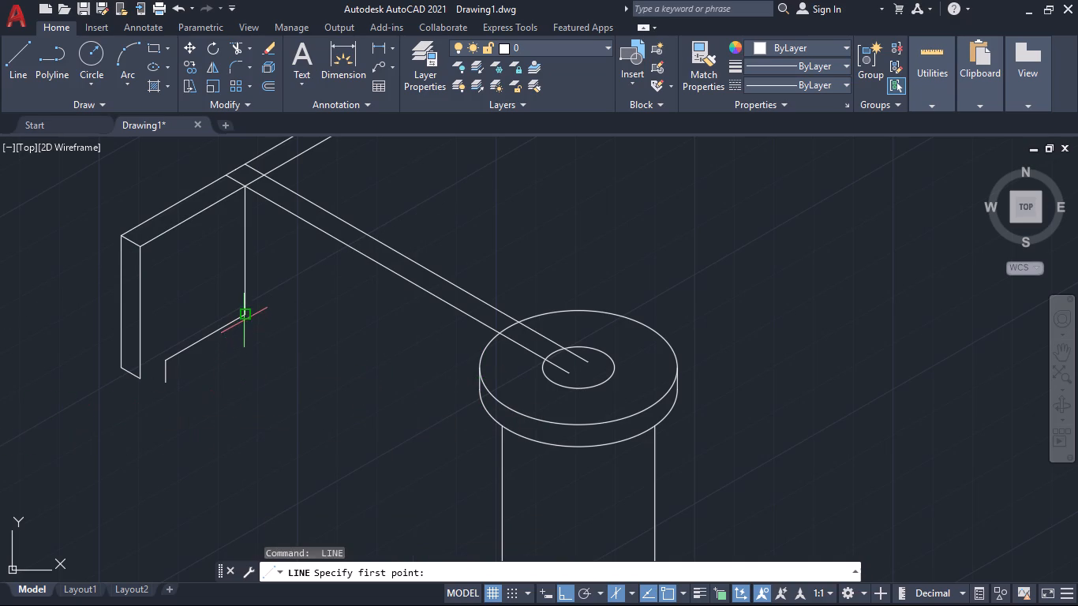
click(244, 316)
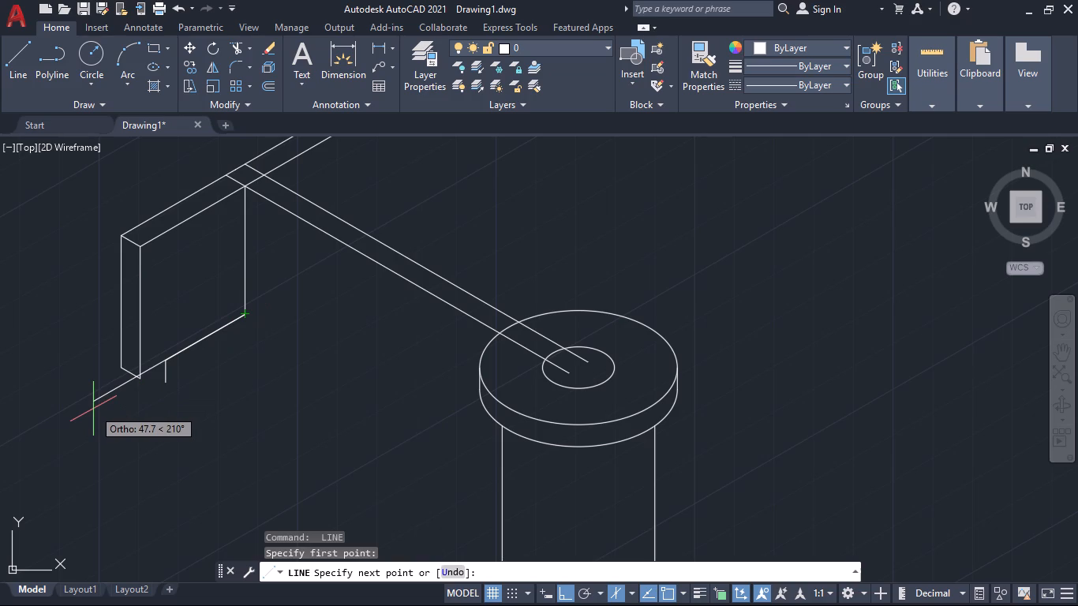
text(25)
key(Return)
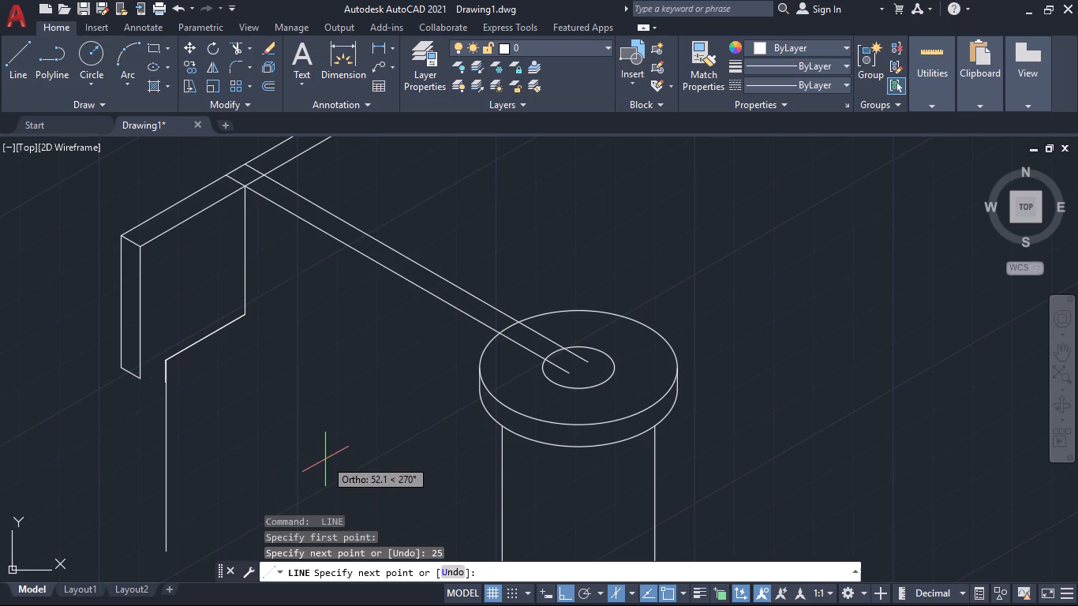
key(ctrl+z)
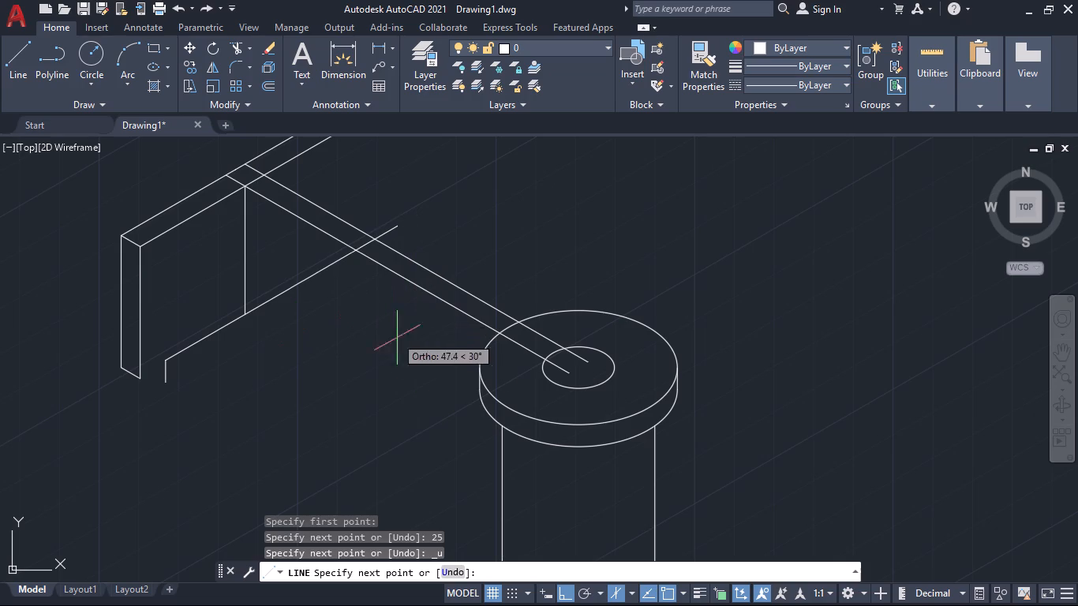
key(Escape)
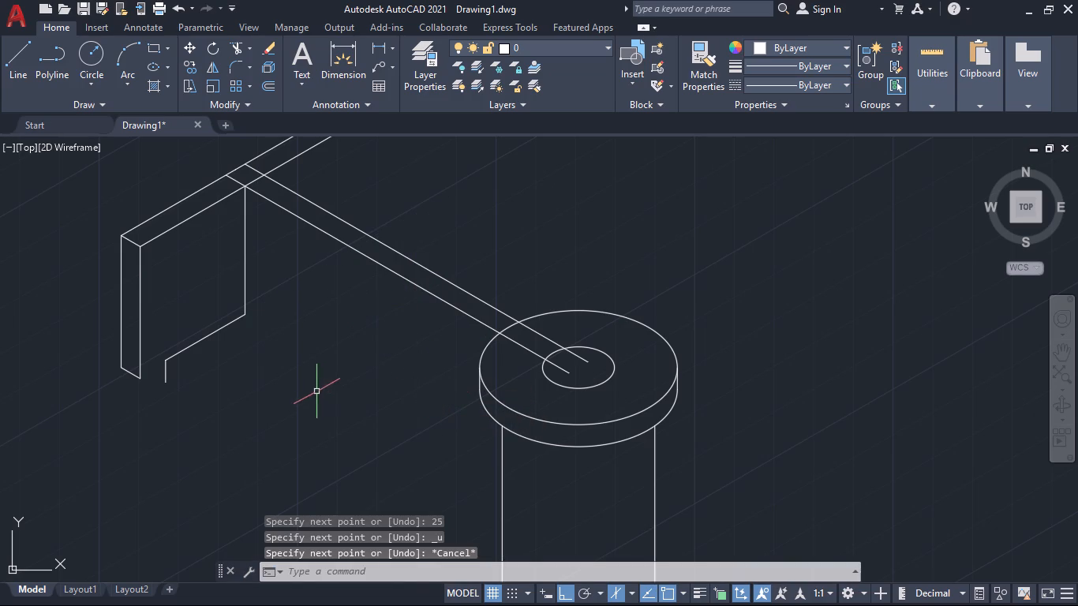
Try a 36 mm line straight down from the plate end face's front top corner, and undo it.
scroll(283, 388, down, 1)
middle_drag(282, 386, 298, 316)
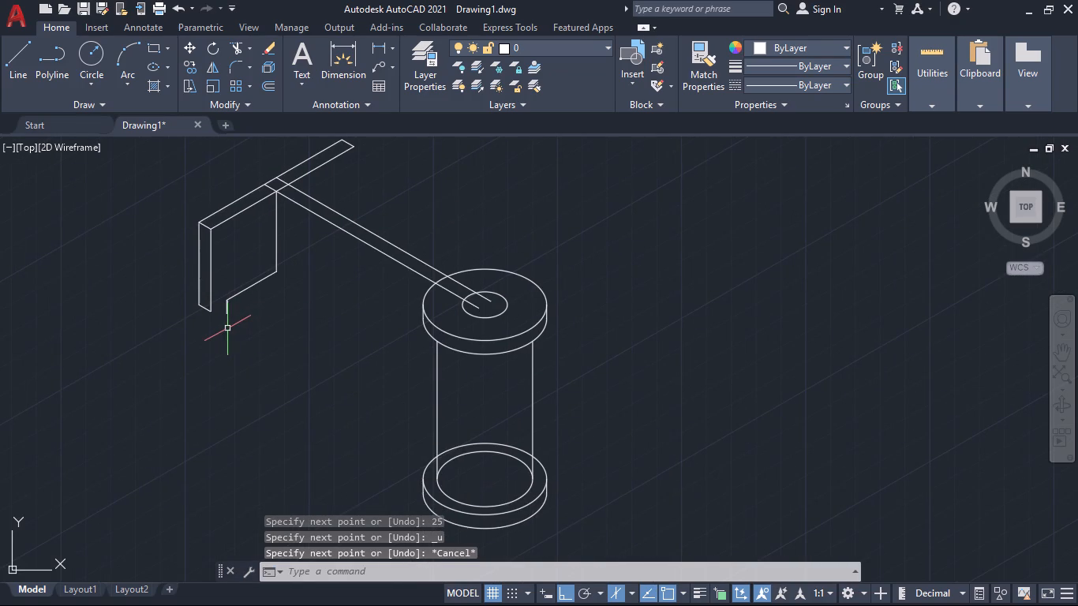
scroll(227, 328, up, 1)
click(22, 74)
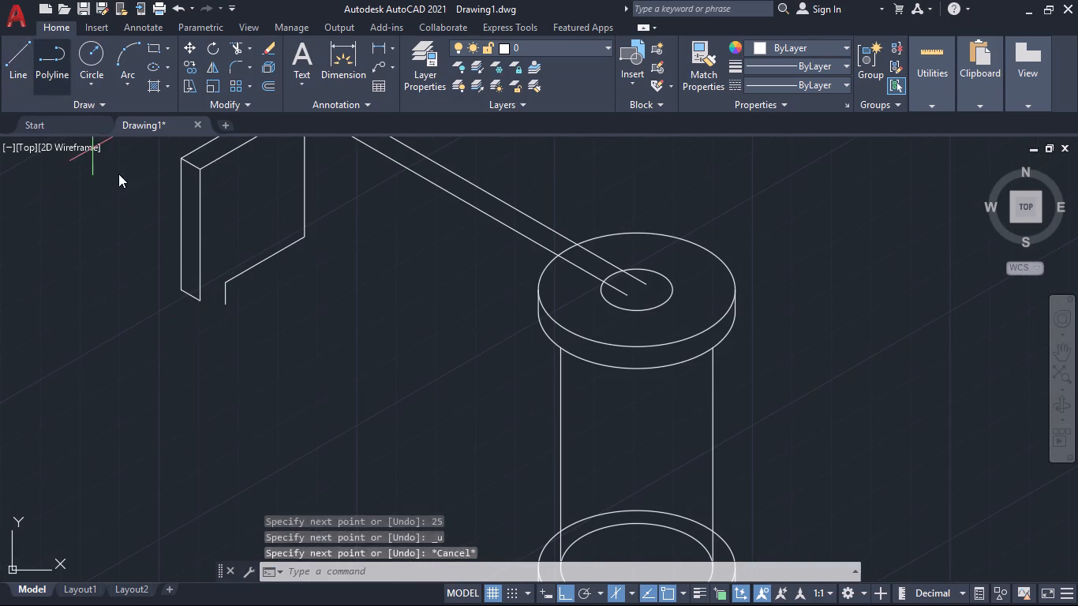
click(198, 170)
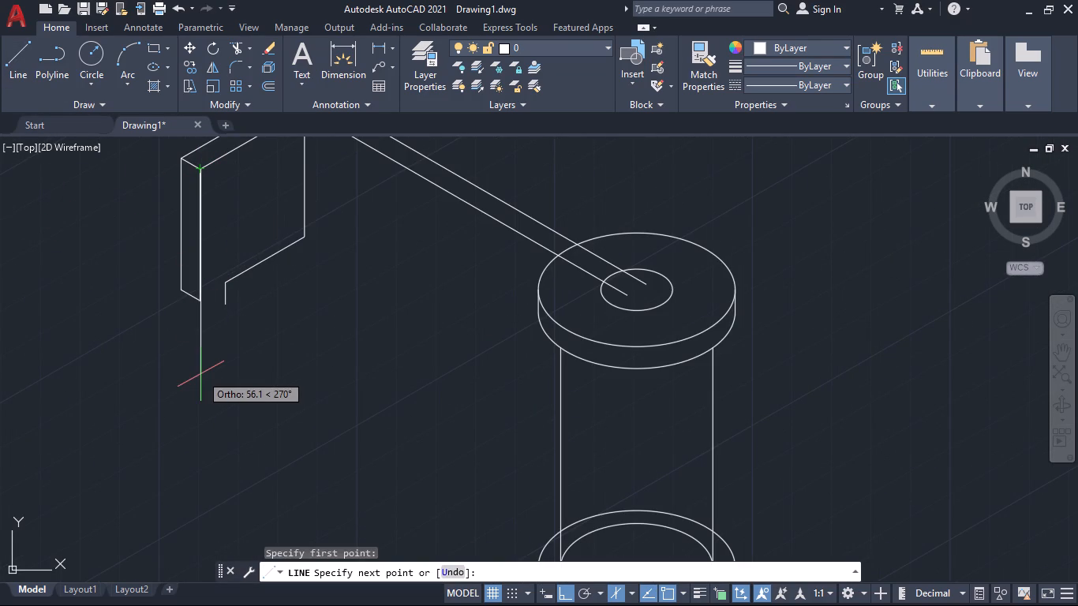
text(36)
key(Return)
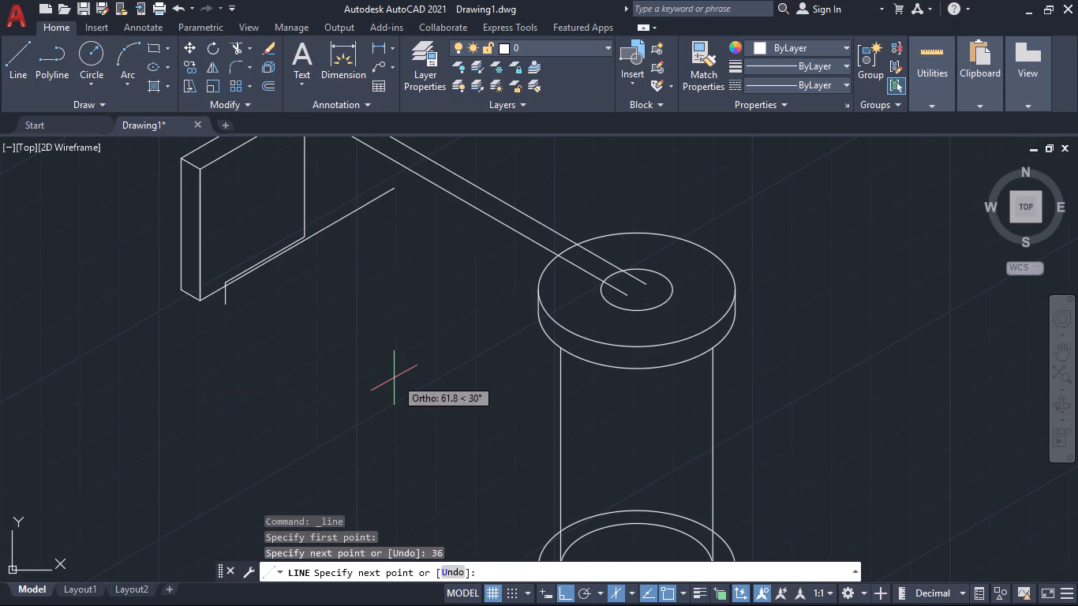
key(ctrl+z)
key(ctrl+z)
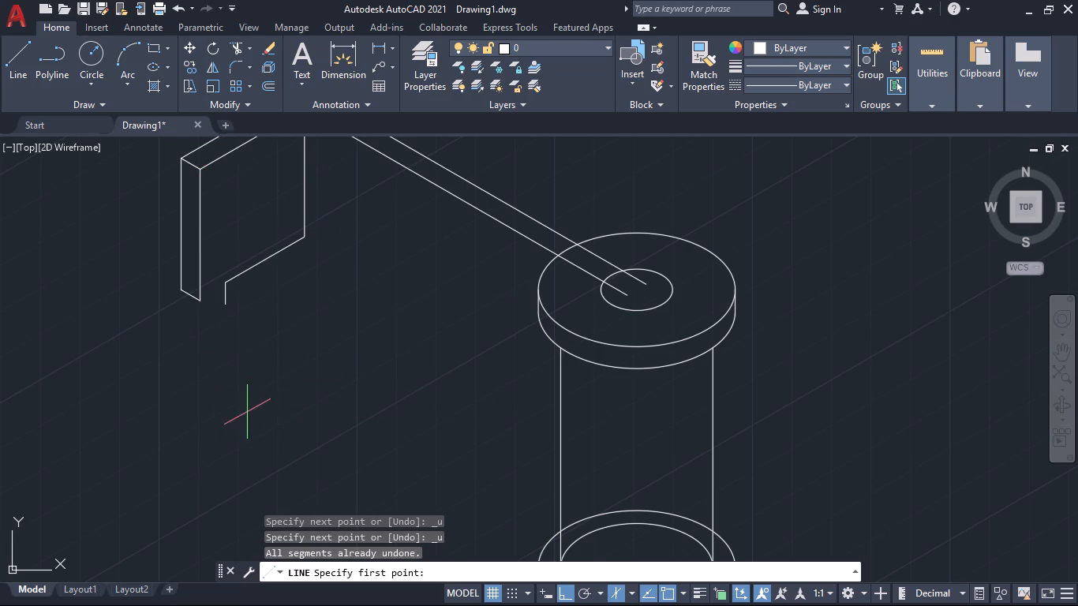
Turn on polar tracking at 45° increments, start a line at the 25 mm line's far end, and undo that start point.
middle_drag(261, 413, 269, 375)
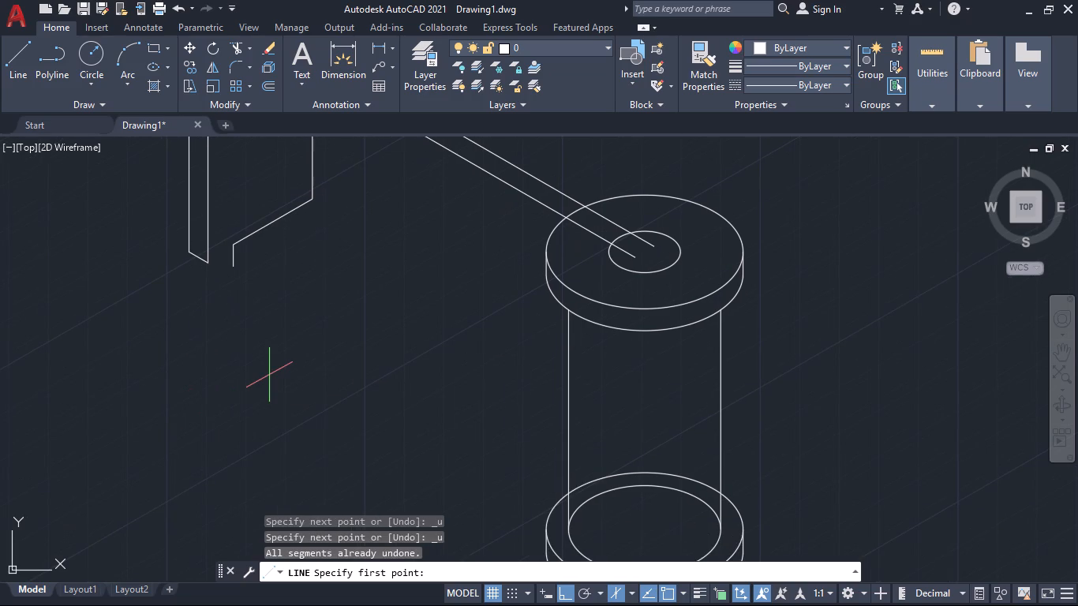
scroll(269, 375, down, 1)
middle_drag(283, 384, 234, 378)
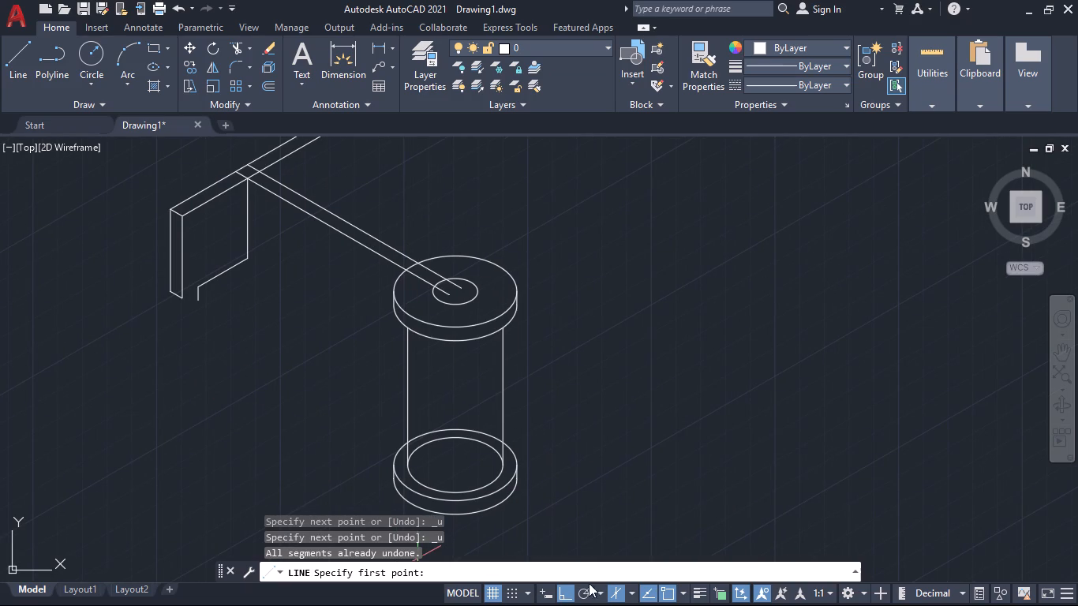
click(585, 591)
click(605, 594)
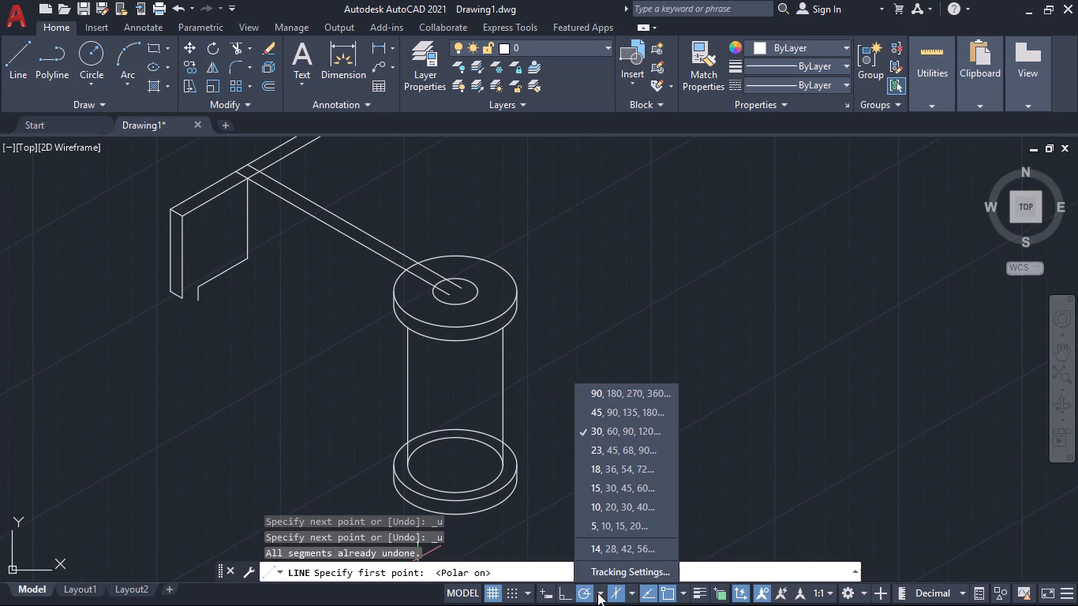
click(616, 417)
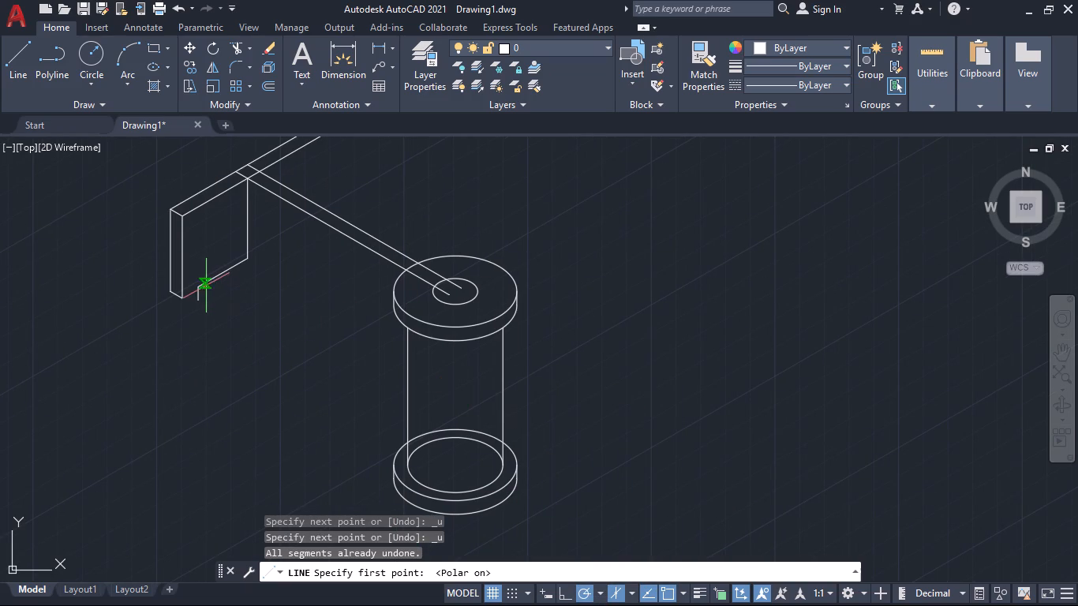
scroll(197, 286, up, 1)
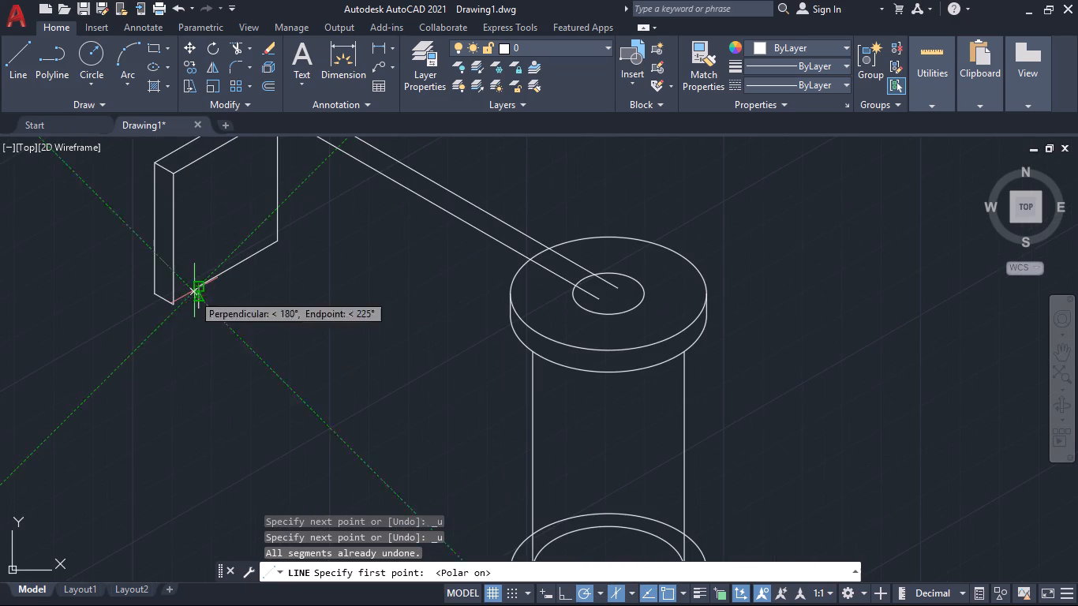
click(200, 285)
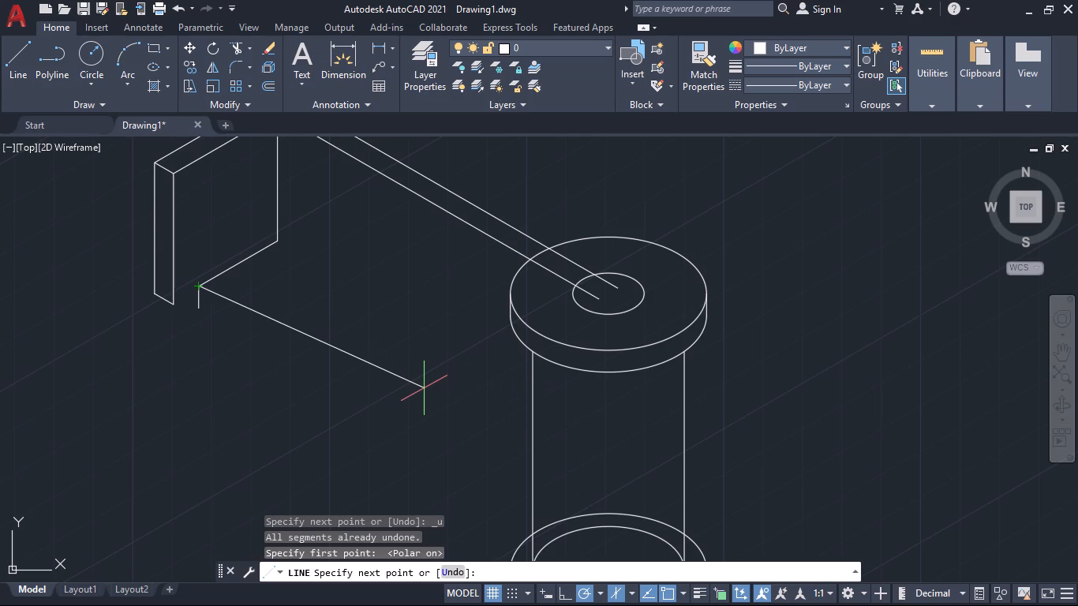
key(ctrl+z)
With Ortho on in the top isoplane, draw a 330° line from the 35 mm vertical line's lower end to the cylinder's near side edge.
click(278, 239)
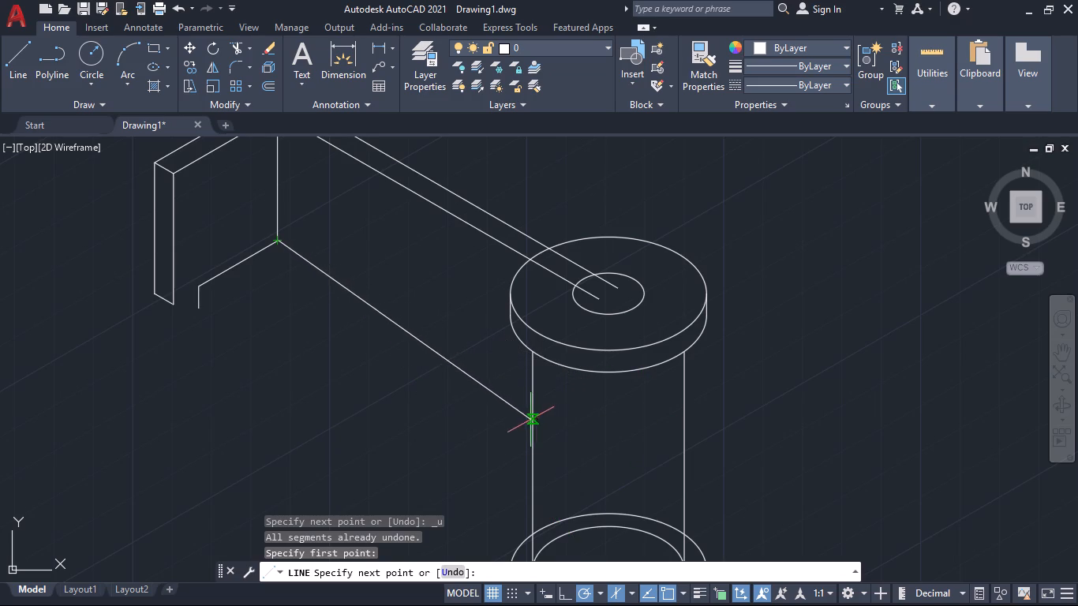
click(569, 593)
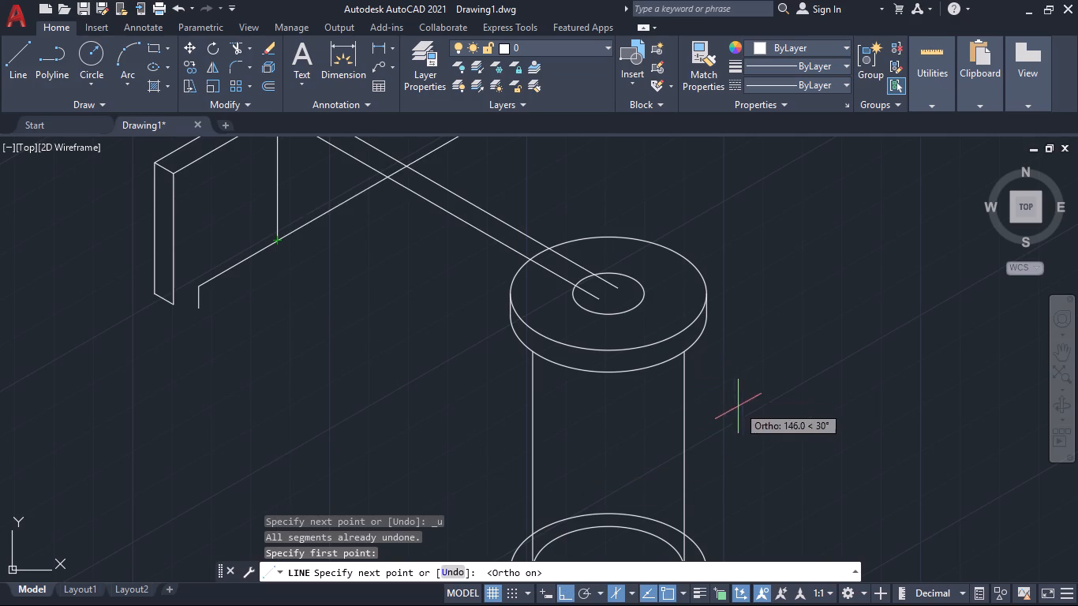
click(630, 592)
click(646, 545)
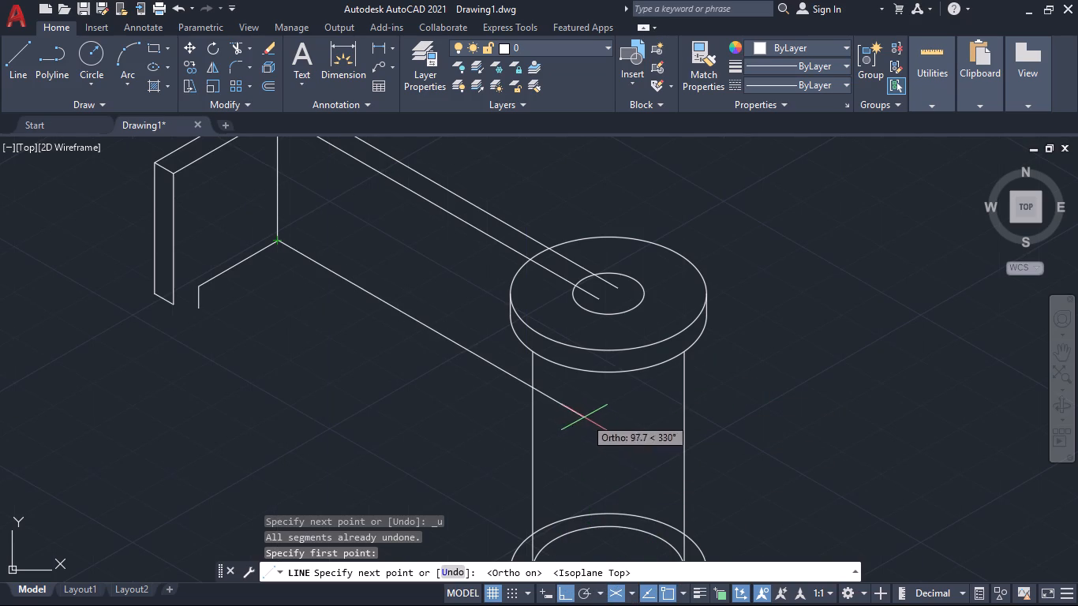
click(535, 388)
key(space)
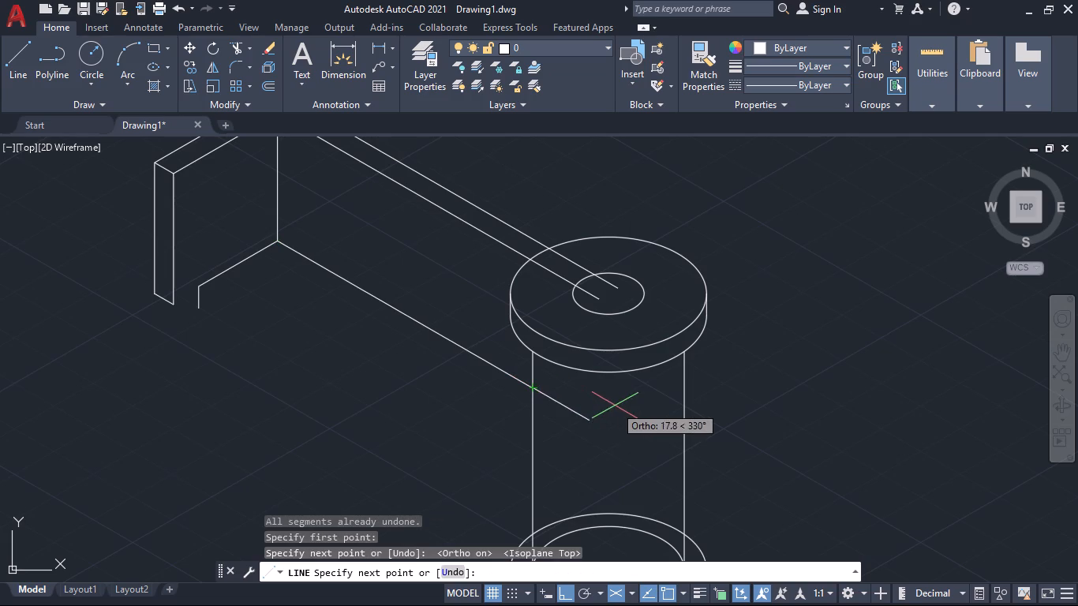
With polar tracking at 30° increments, draw a line from the 25 mm line's outer end to the cylinder's near side edge.
scroll(318, 406, down, 1)
middle_drag(318, 406, 305, 376)
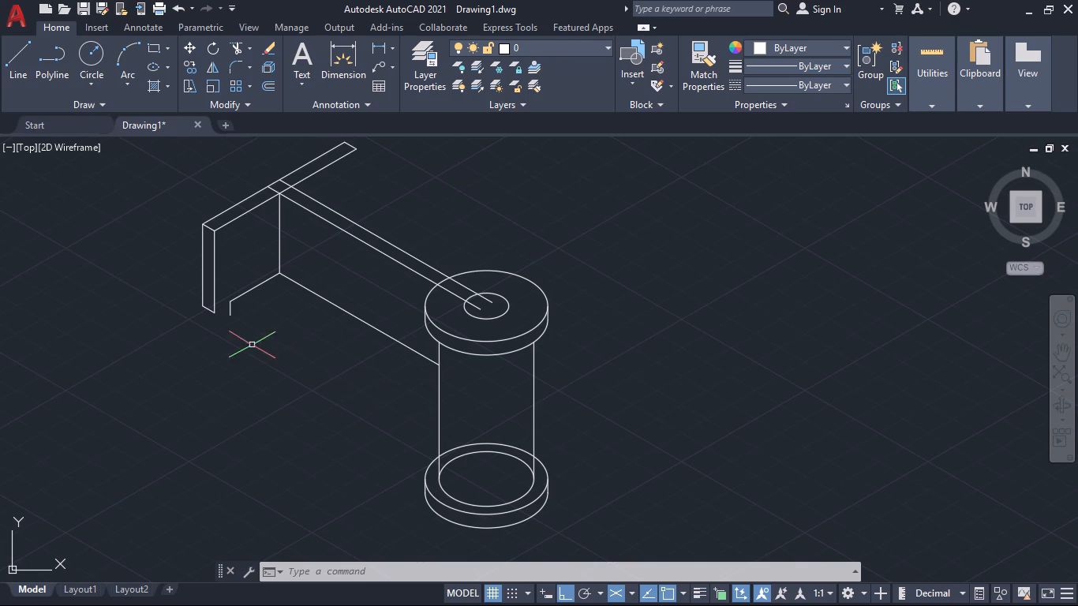
key(space)
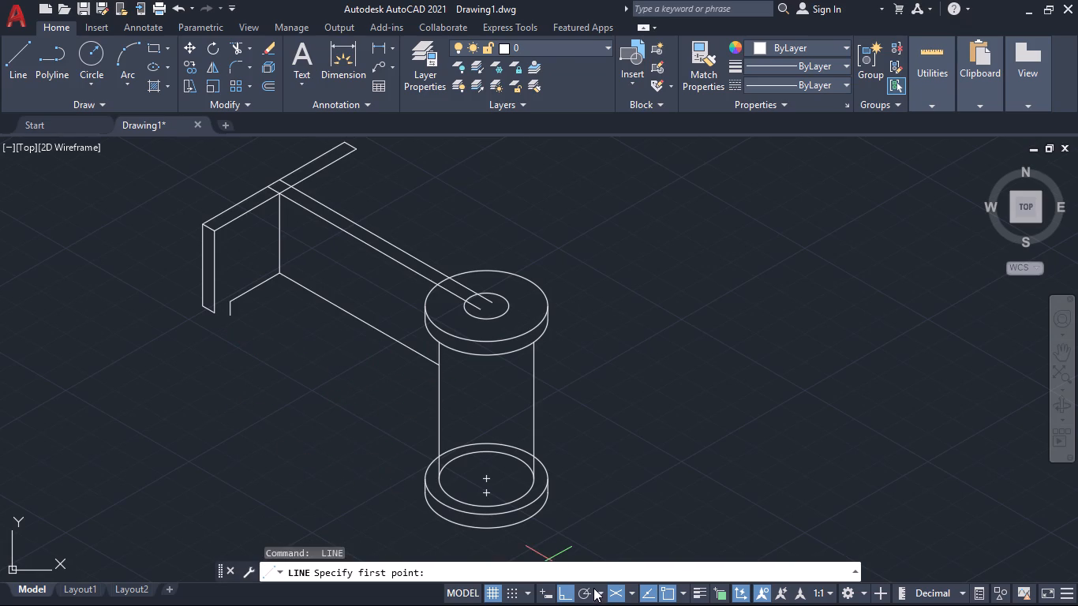
click(584, 590)
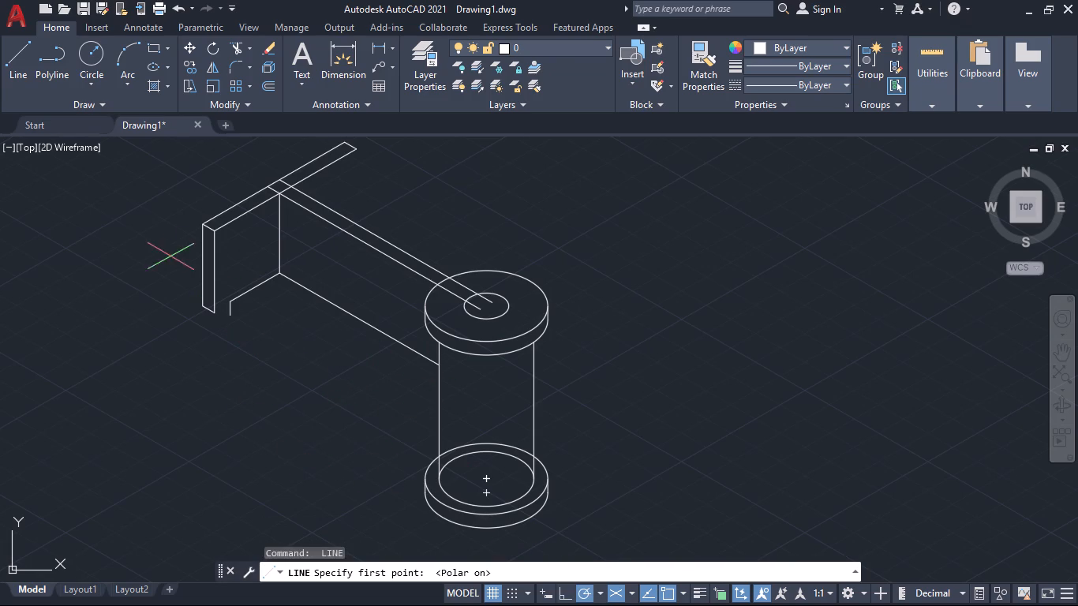
click(229, 297)
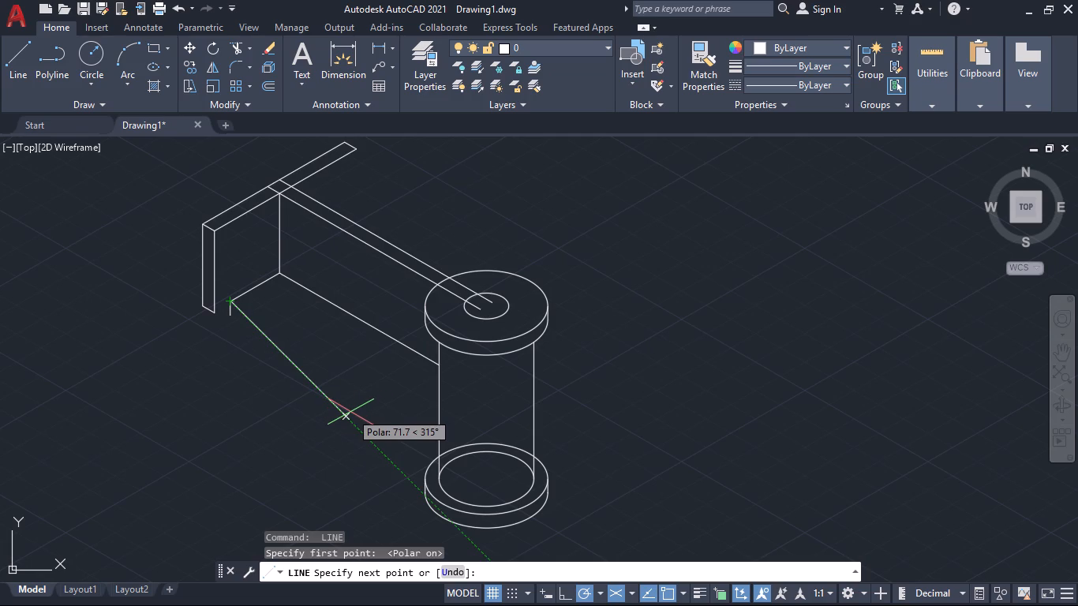
click(594, 590)
click(617, 434)
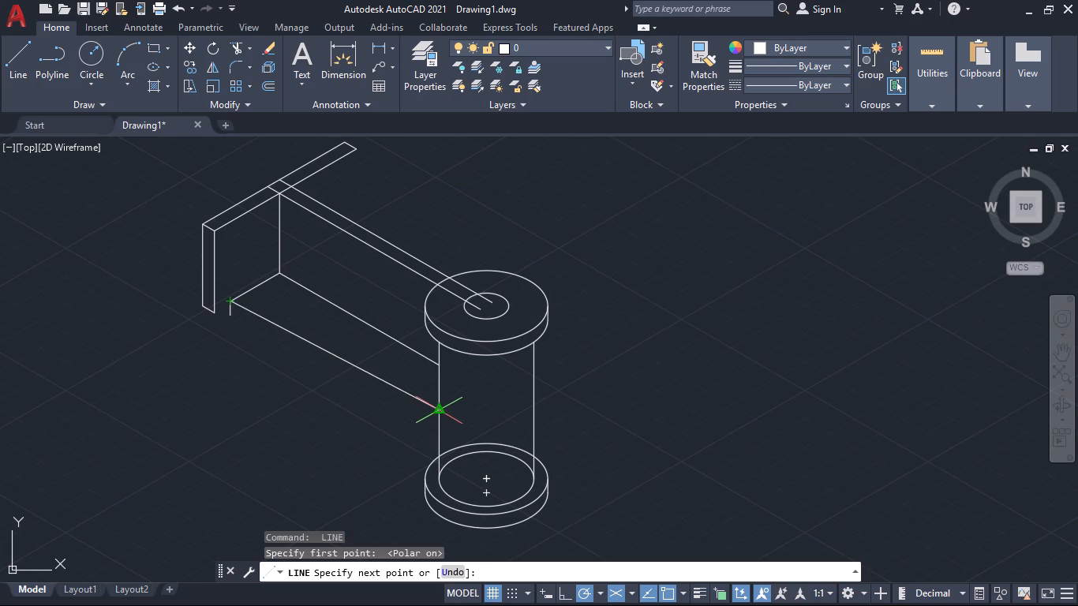
click(437, 411)
key(space)
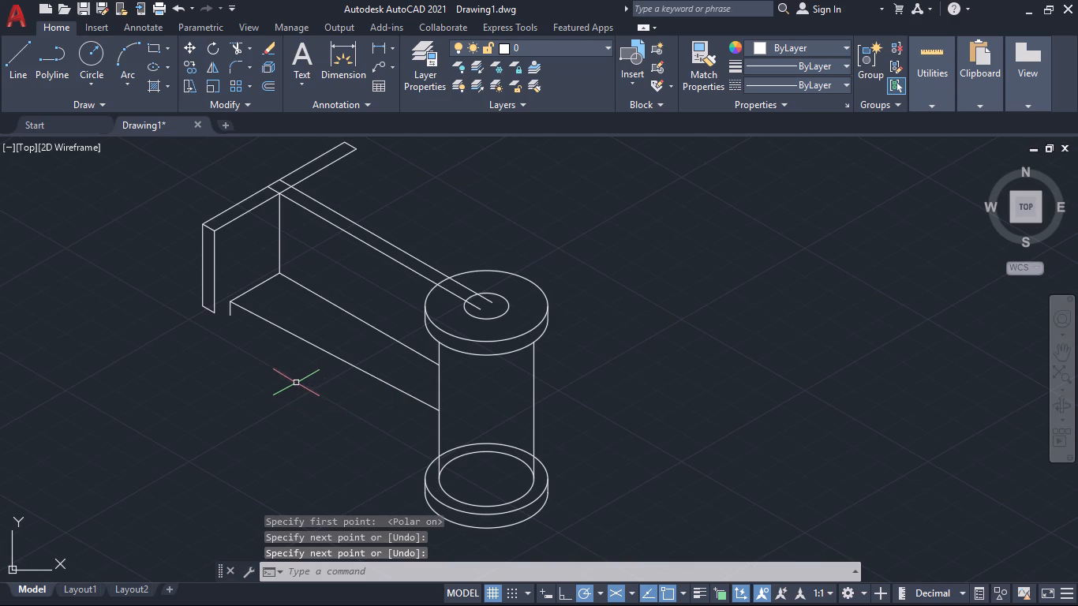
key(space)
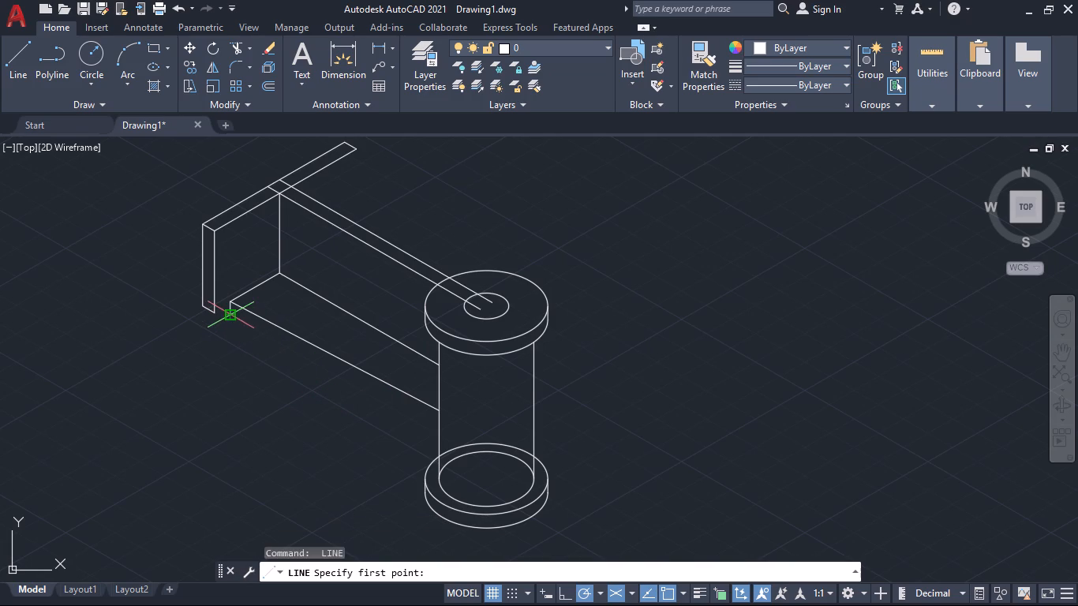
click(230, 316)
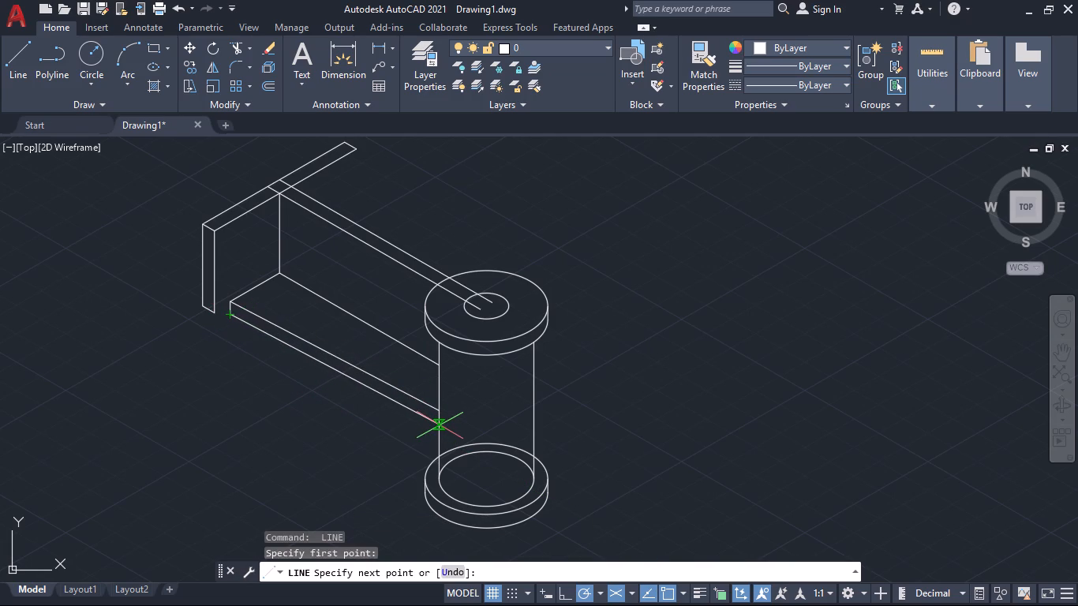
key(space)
Copy the new lower-plate edge line from the short vertical line's upper end to its lower end.
click(368, 374)
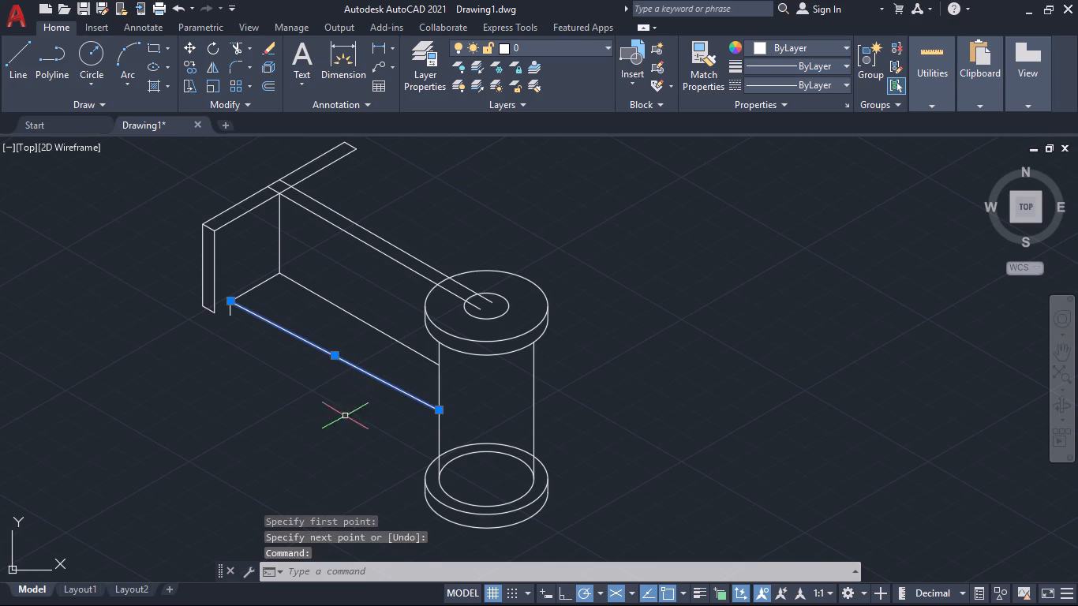
text(co)
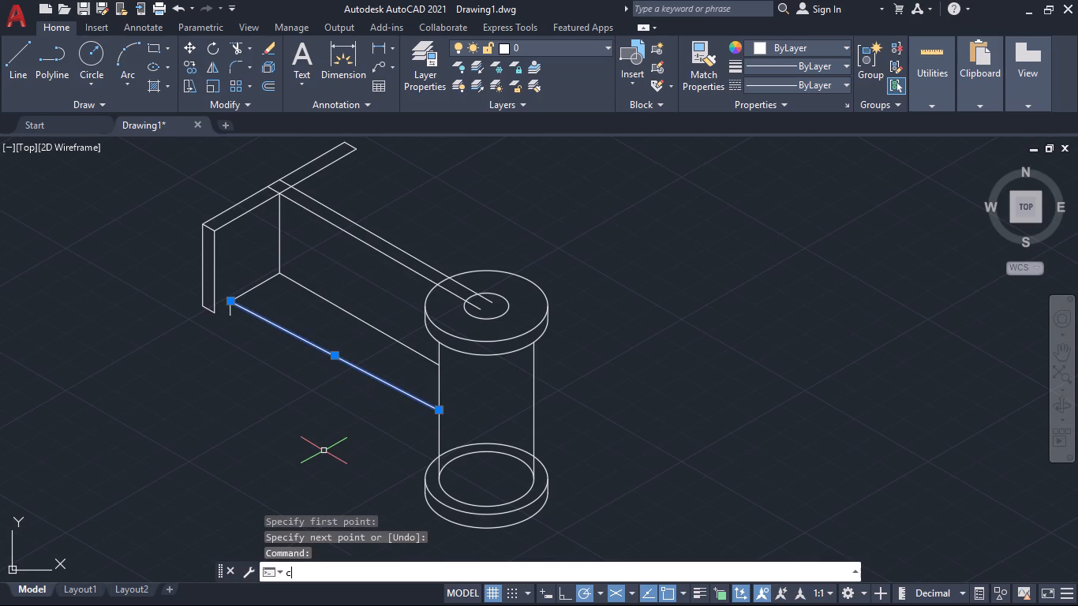
key(Return)
scroll(225, 301, up, 3)
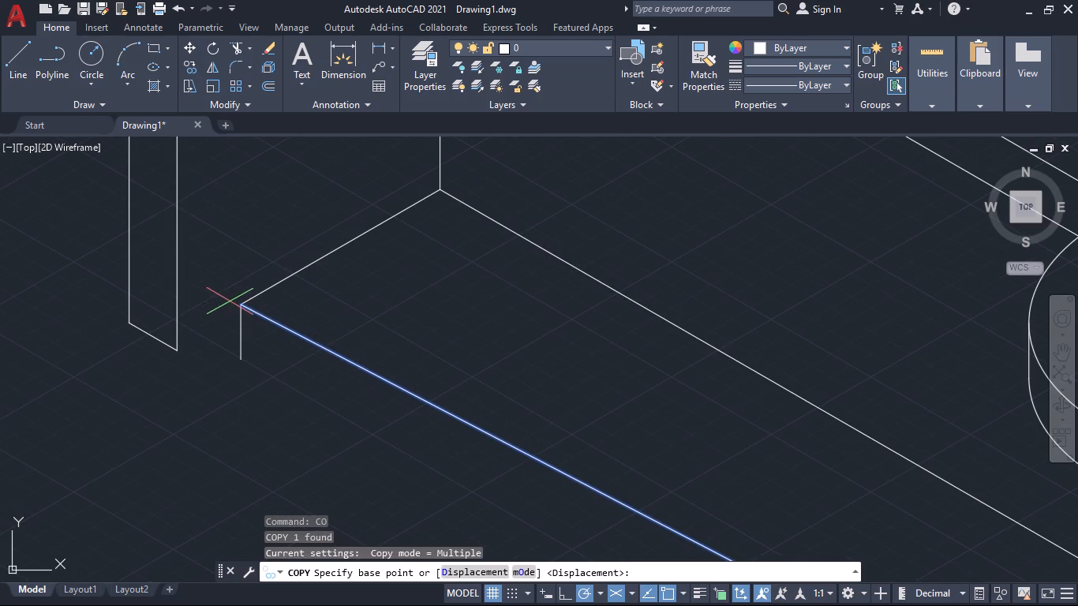
click(244, 305)
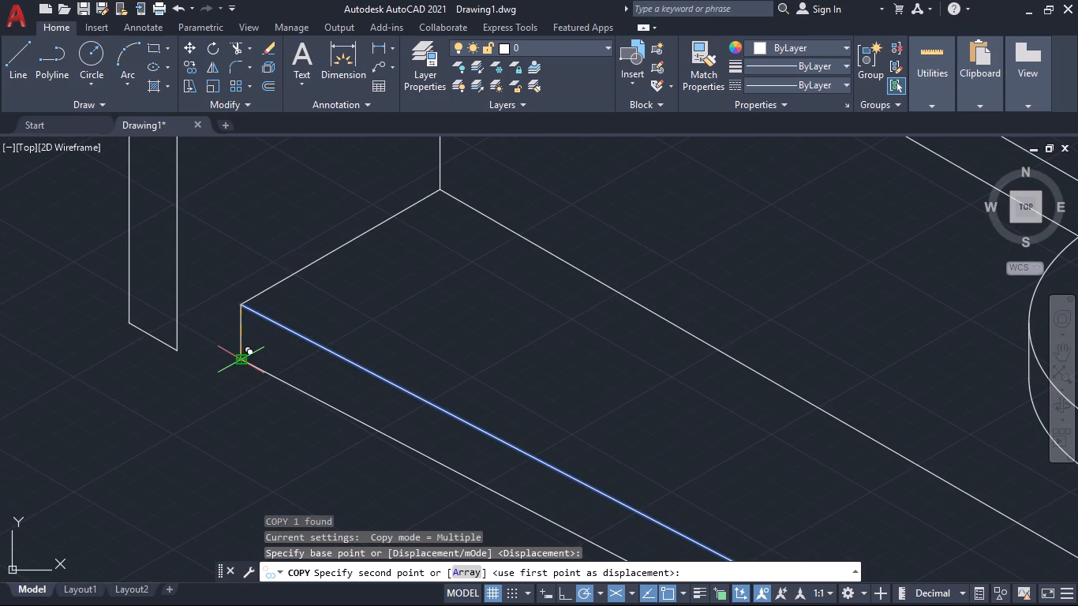
click(241, 359)
scroll(297, 365, down, 2)
key(space)
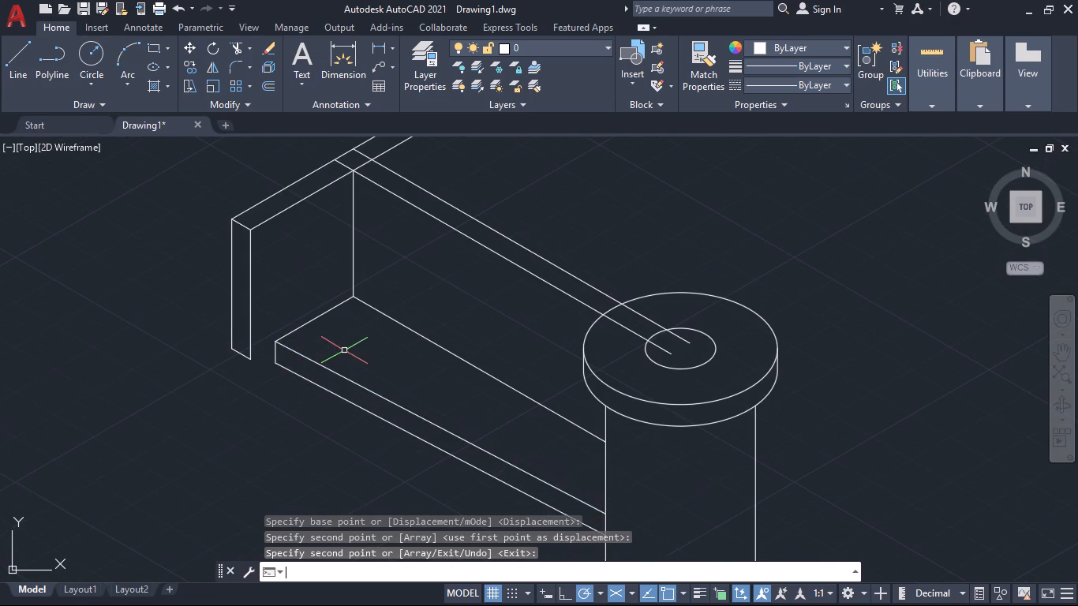
Draw helper lines from the plate face's front top corner: 16 mm along its top edge at 30°, and 18 mm straight down.
scroll(342, 348, down, 2)
middle_drag(349, 412, 312, 399)
scroll(391, 406, up, 2)
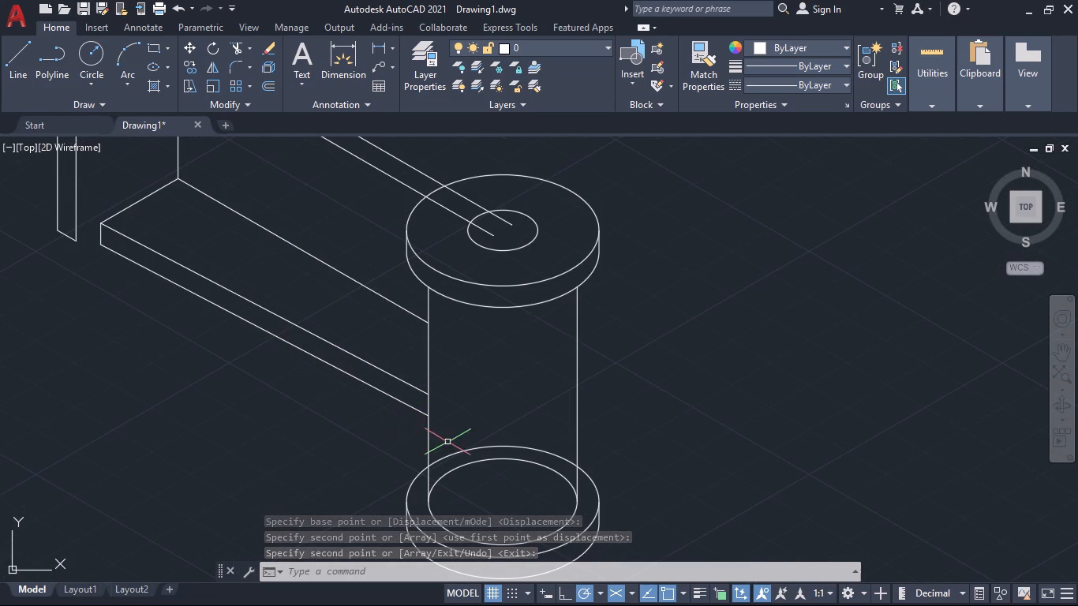
scroll(407, 412, up, 1)
scroll(407, 412, down, 3)
scroll(387, 423, up, 1)
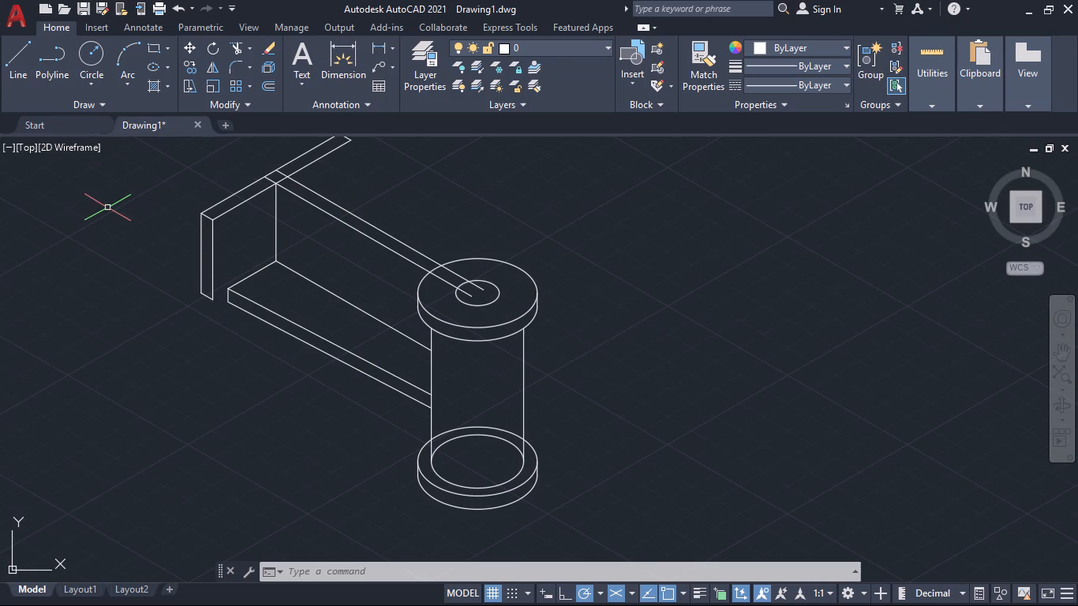
key(l)
key(Return)
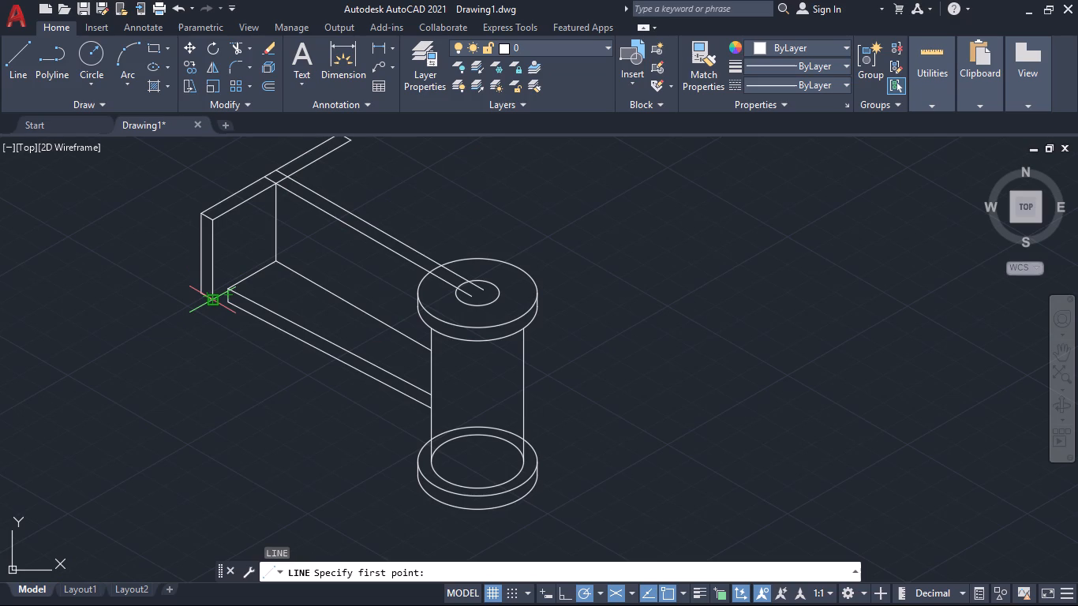
click(217, 223)
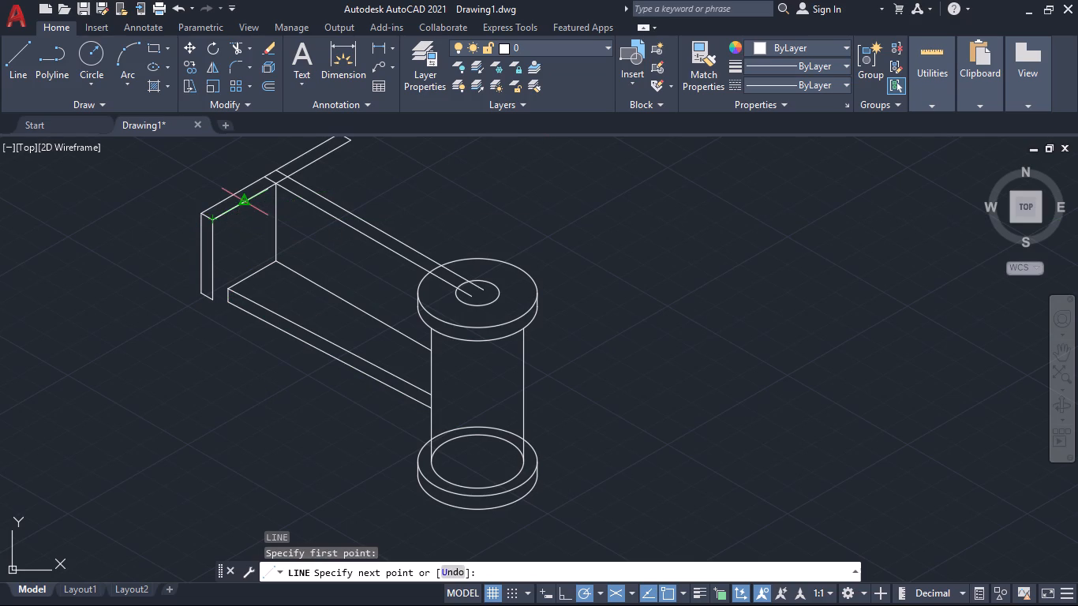
text(16)
key(Return)
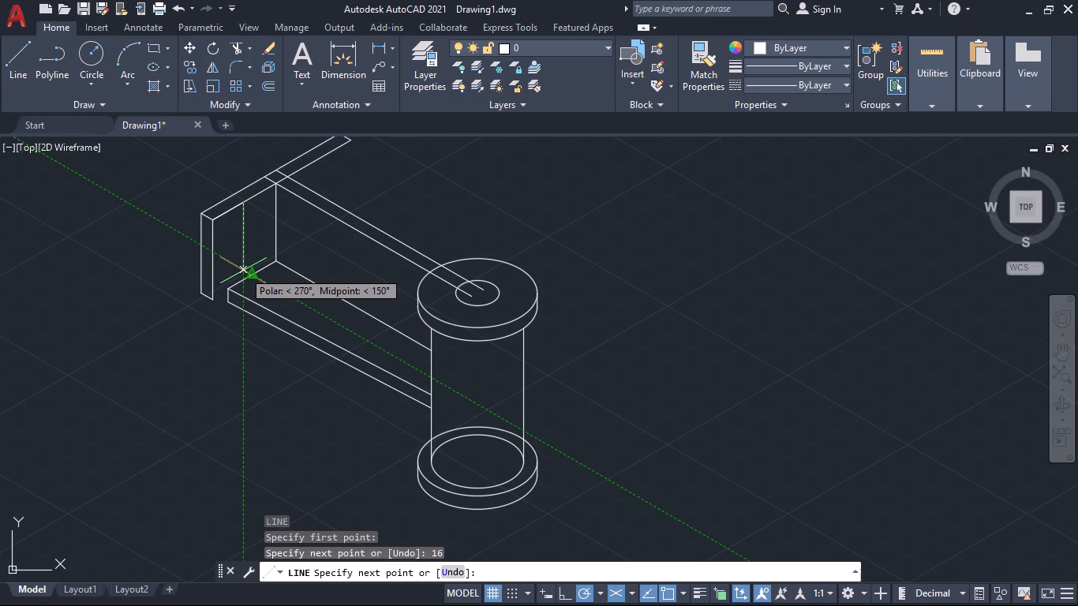
text(18)
key(Return)
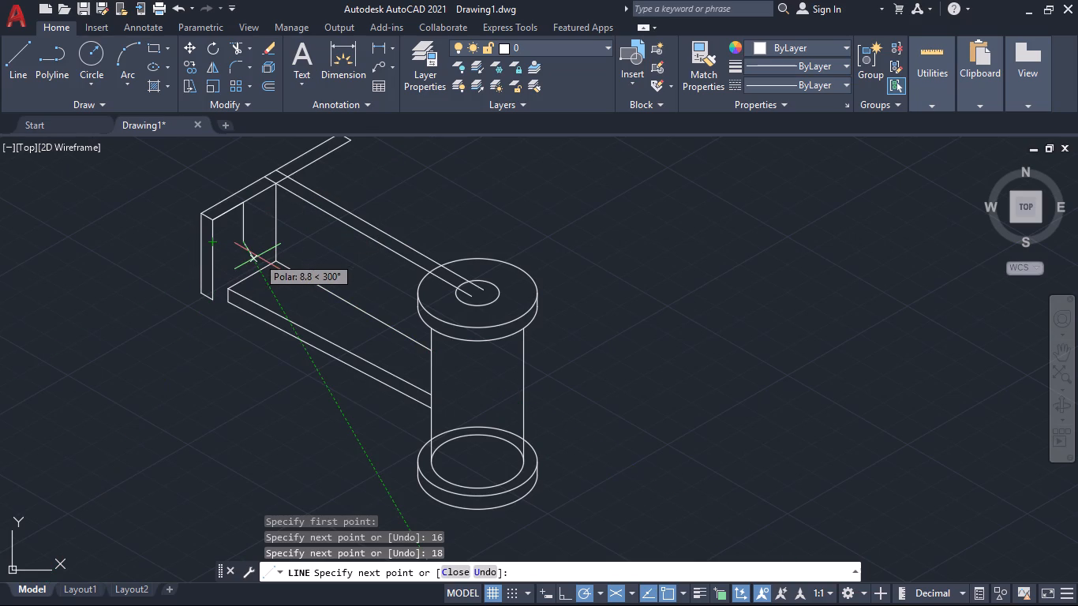
key(space)
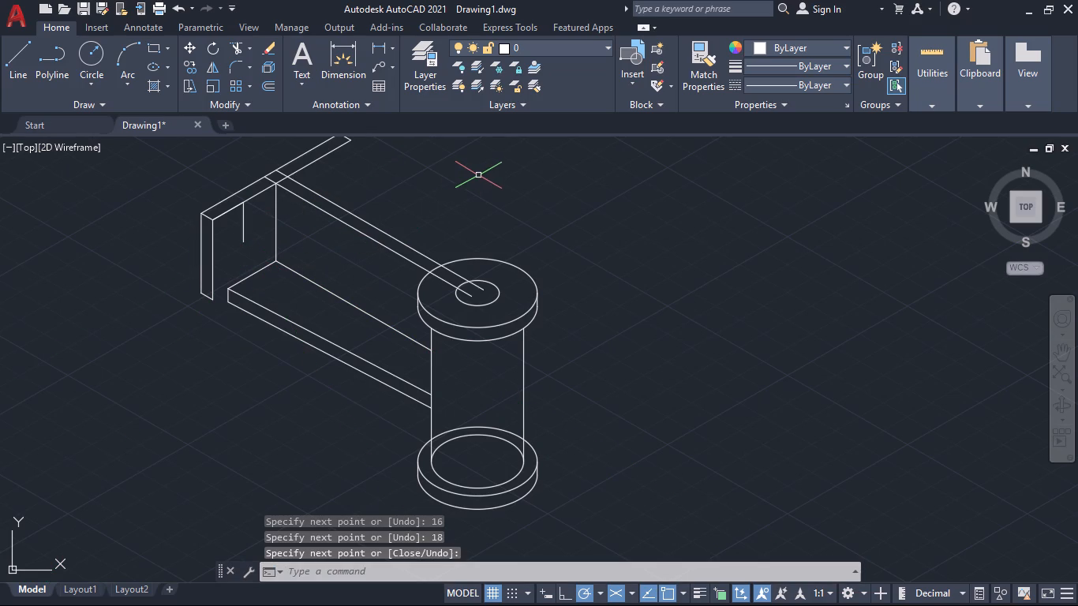
Draw an isocircle of radius 8 in the right isoplane, centred on the lower end of the 18 mm helper line.
text(el)
key(Return)
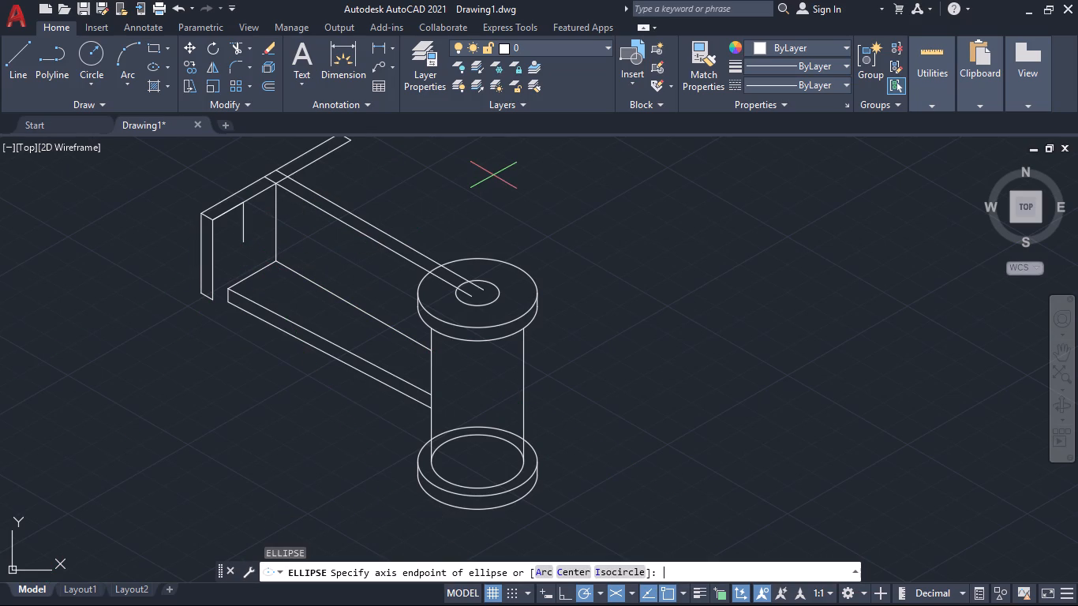
click(616, 571)
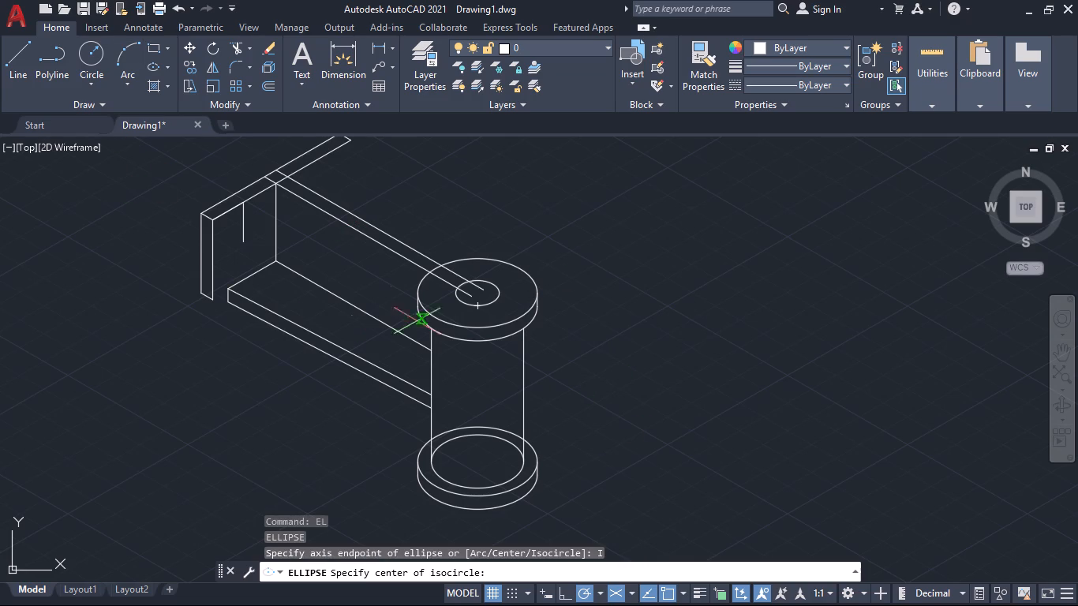
click(243, 242)
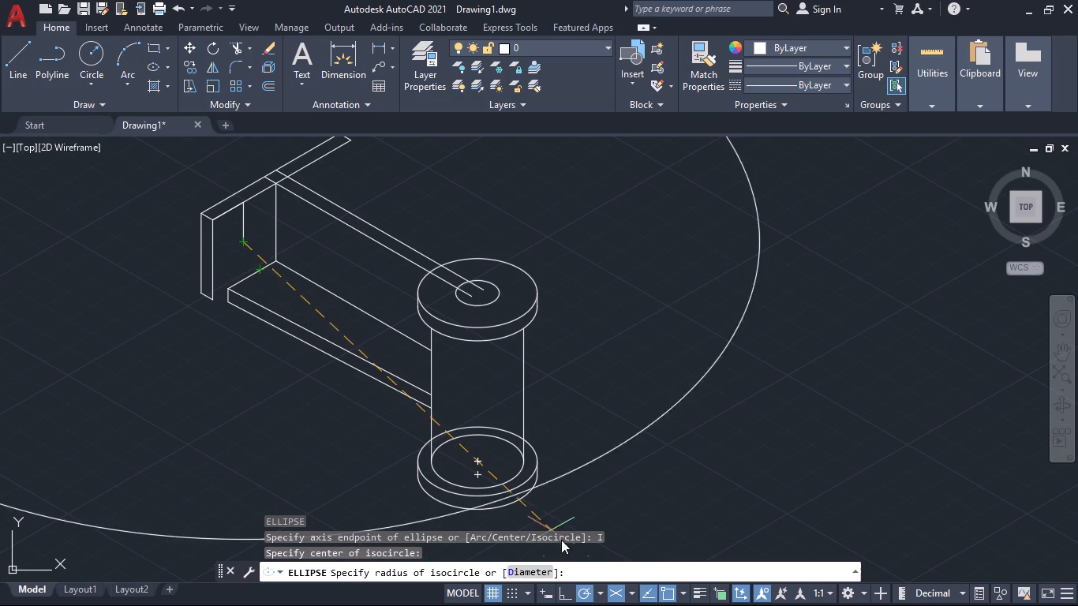
click(634, 596)
click(641, 567)
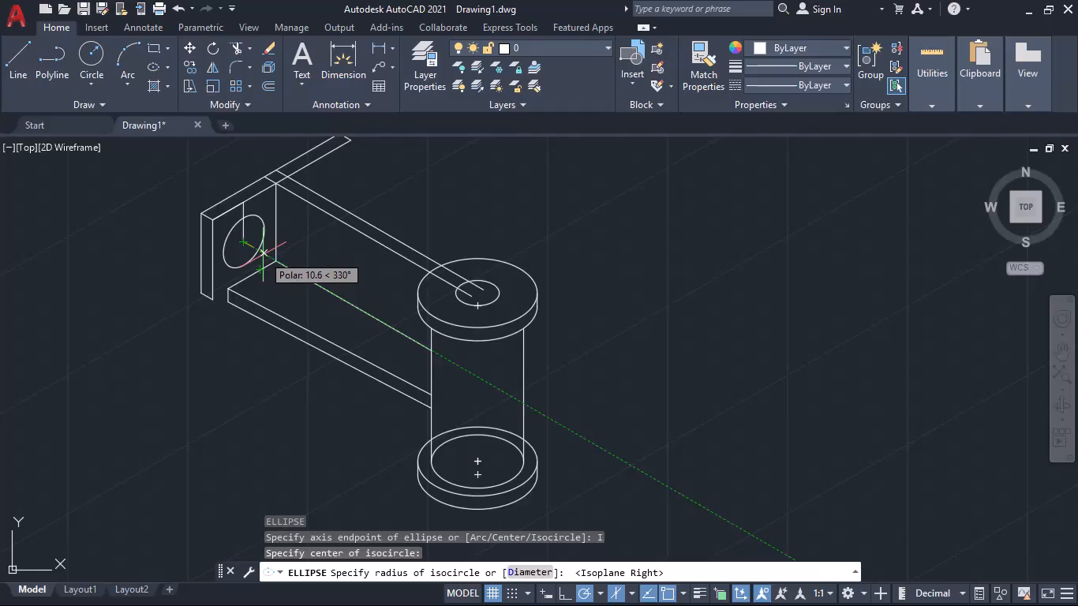
key(8)
key(Return)
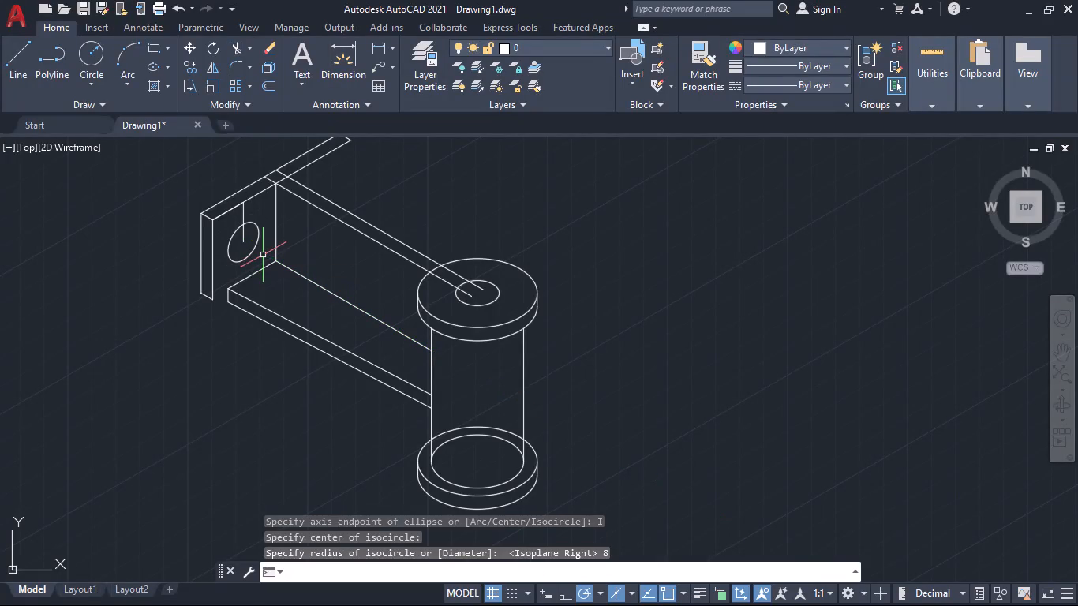
Delete the 18 mm vertical and 16 mm top-edge helper lines beside the new isocircle.
click(245, 213)
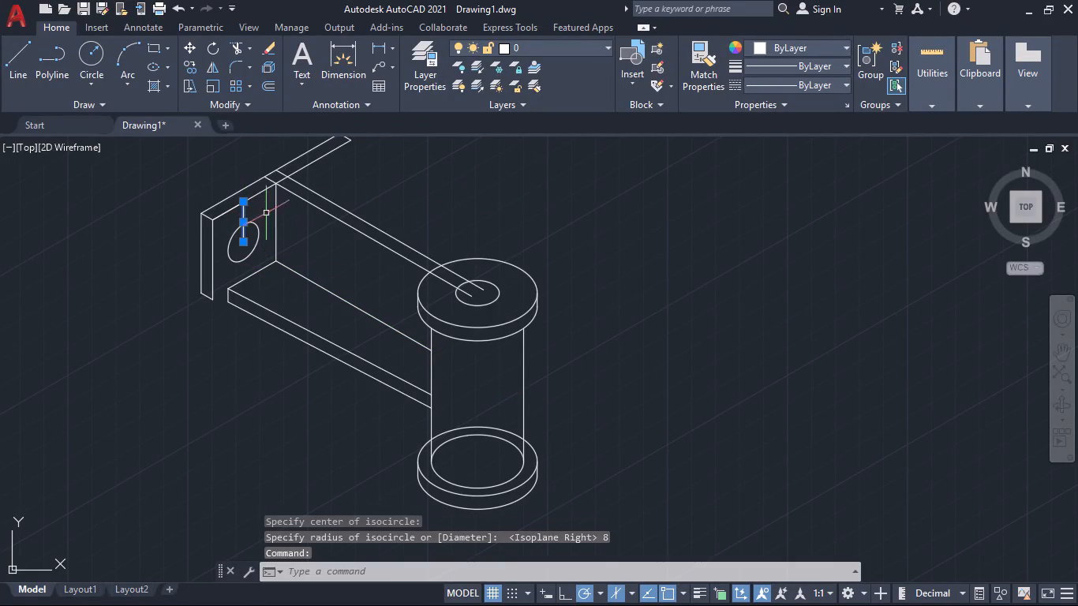
key(Delete)
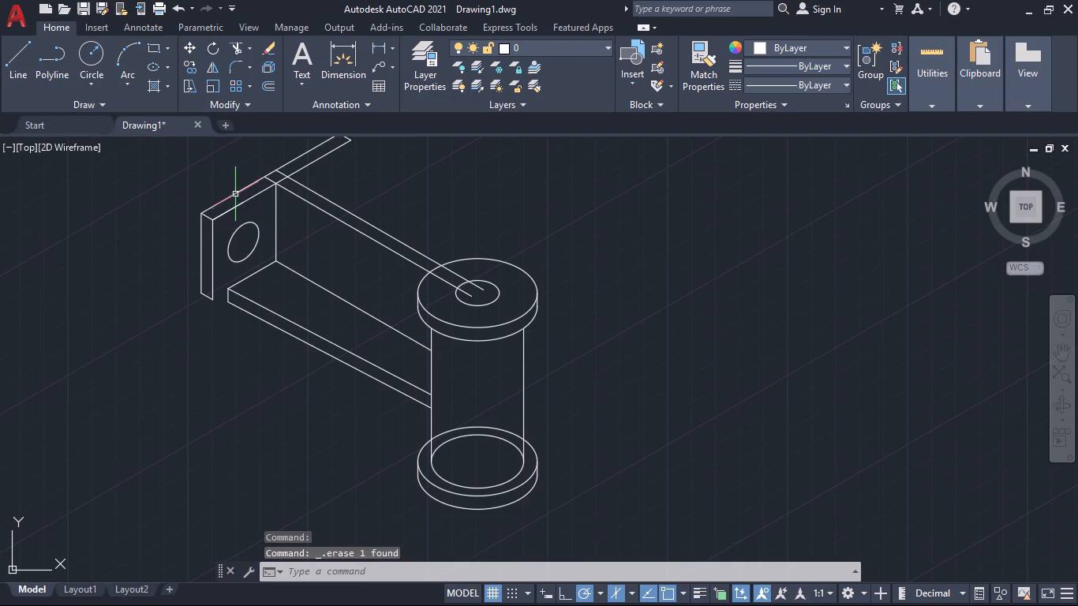
click(226, 211)
key(Delete)
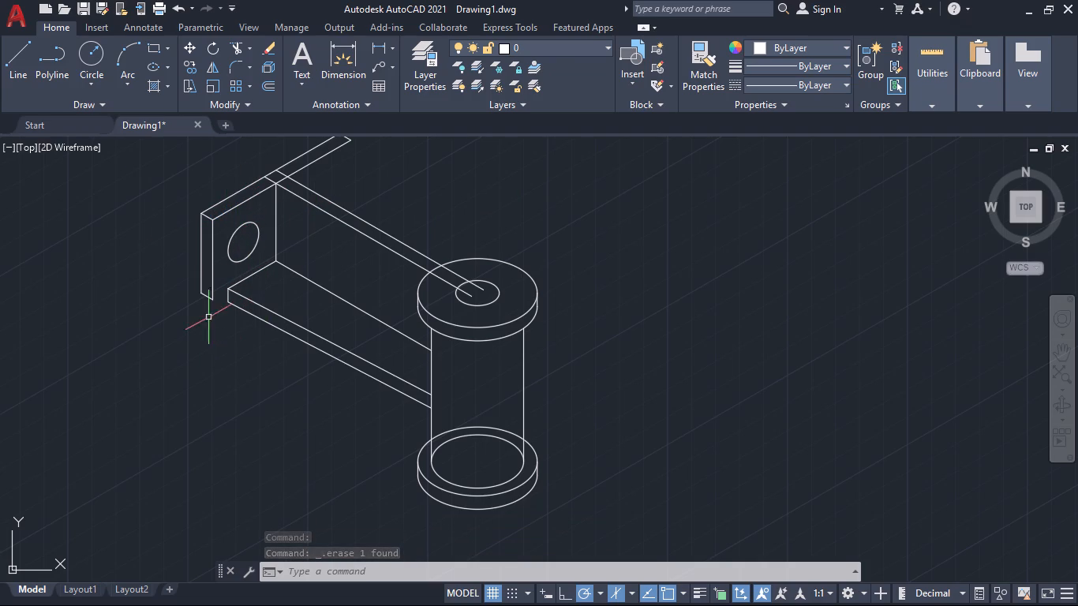
Draw a line 64 mm straight down from the plate's lower front corner, continuing at 30° to the lower plate's bottom edge.
click(21, 51)
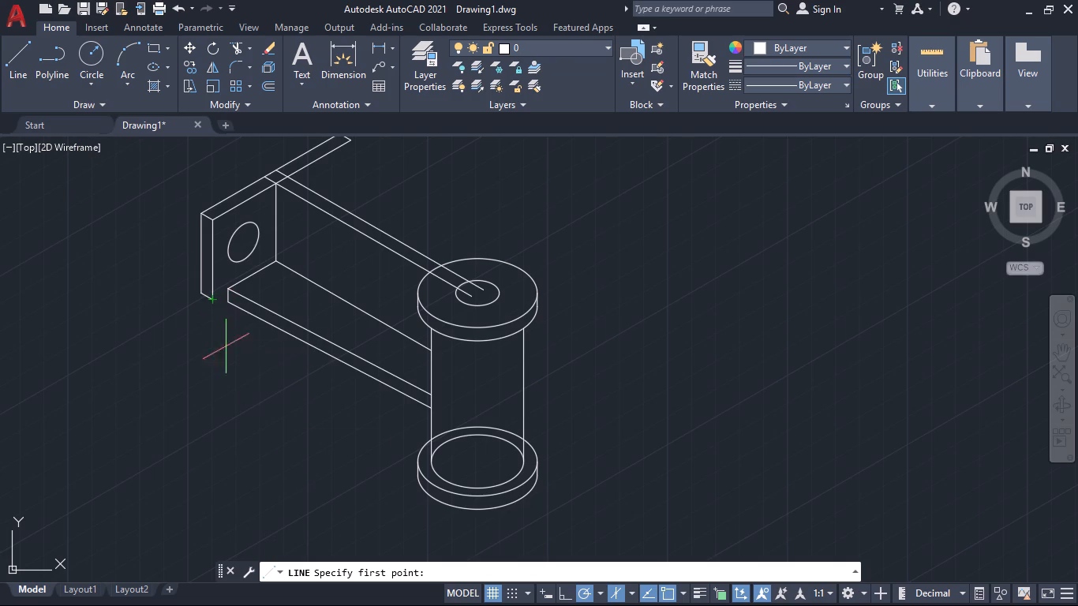
middle_drag(317, 453, 356, 383)
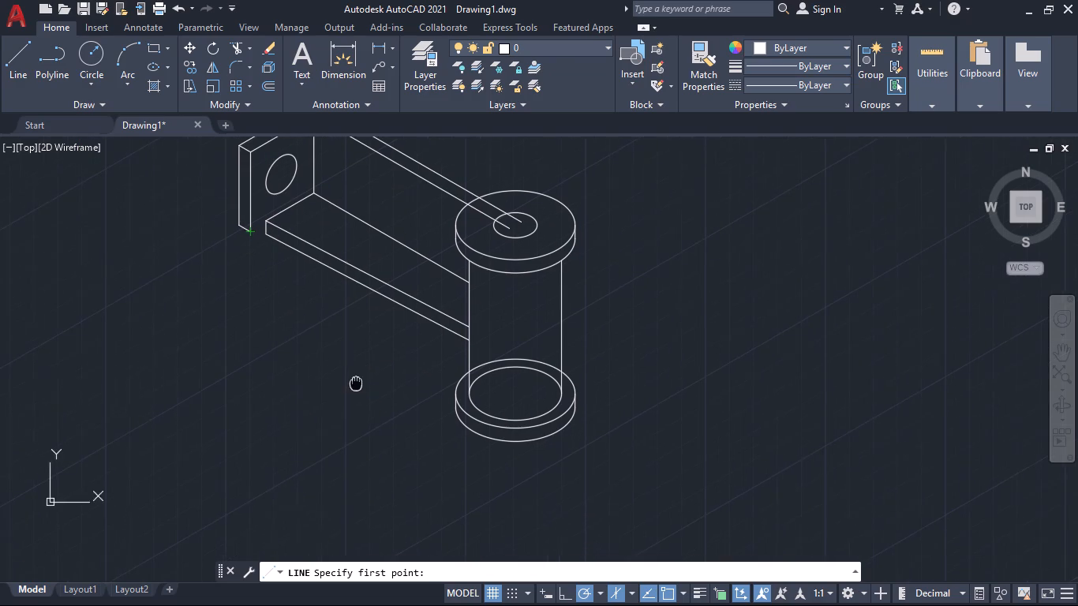
middle_drag(356, 383, 357, 382)
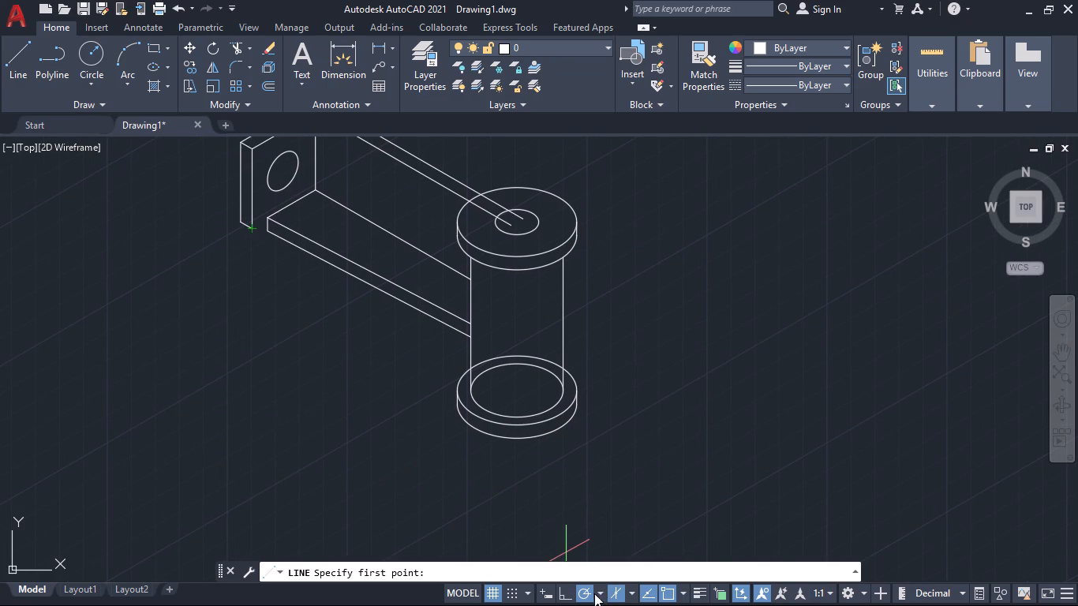
click(598, 592)
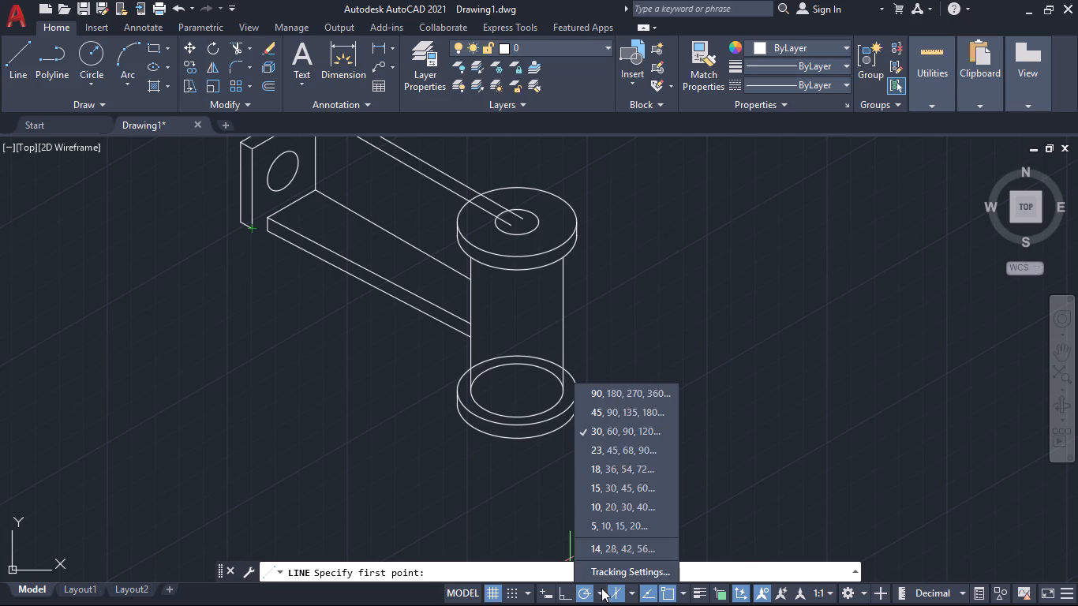
click(601, 593)
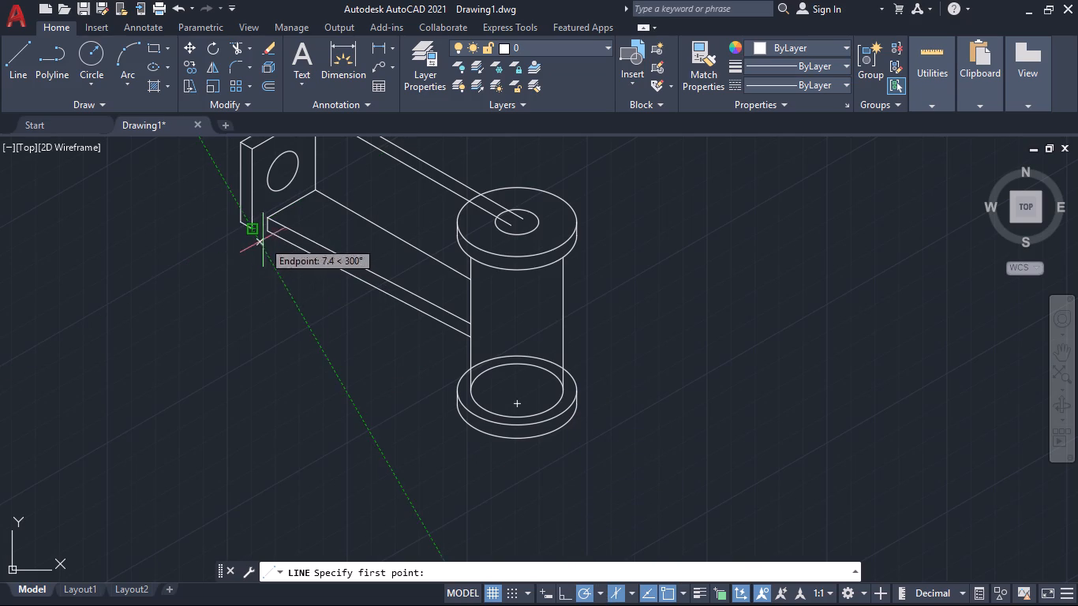
click(253, 230)
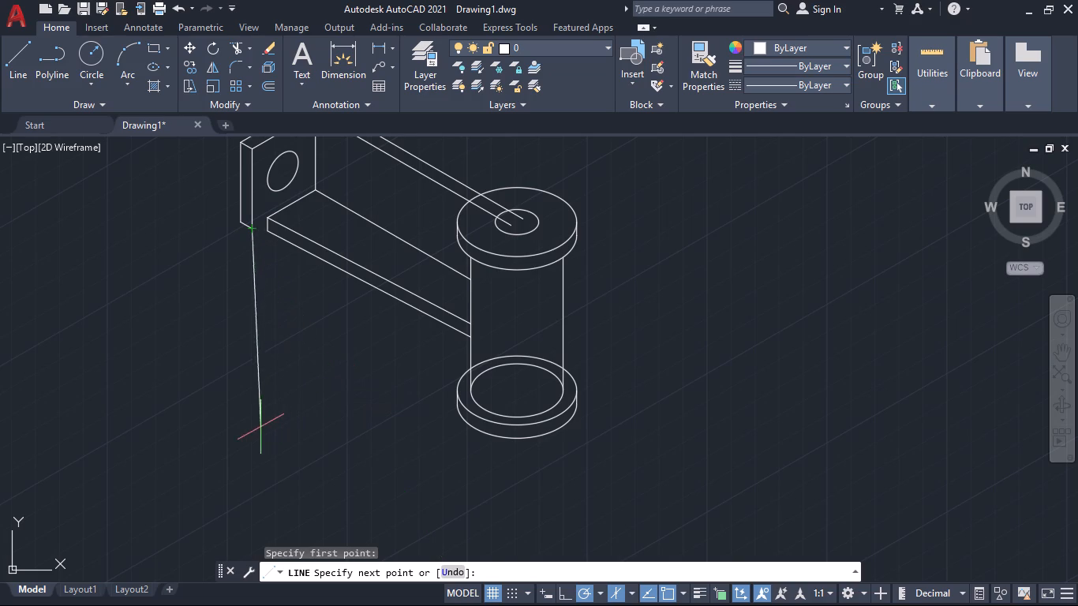
text(64)
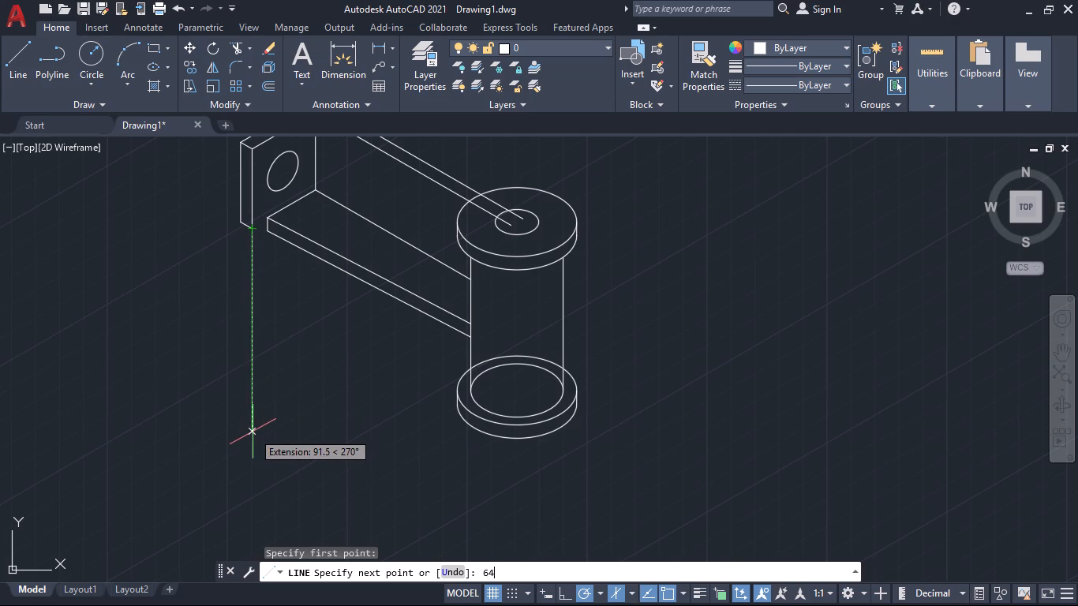
key(Return)
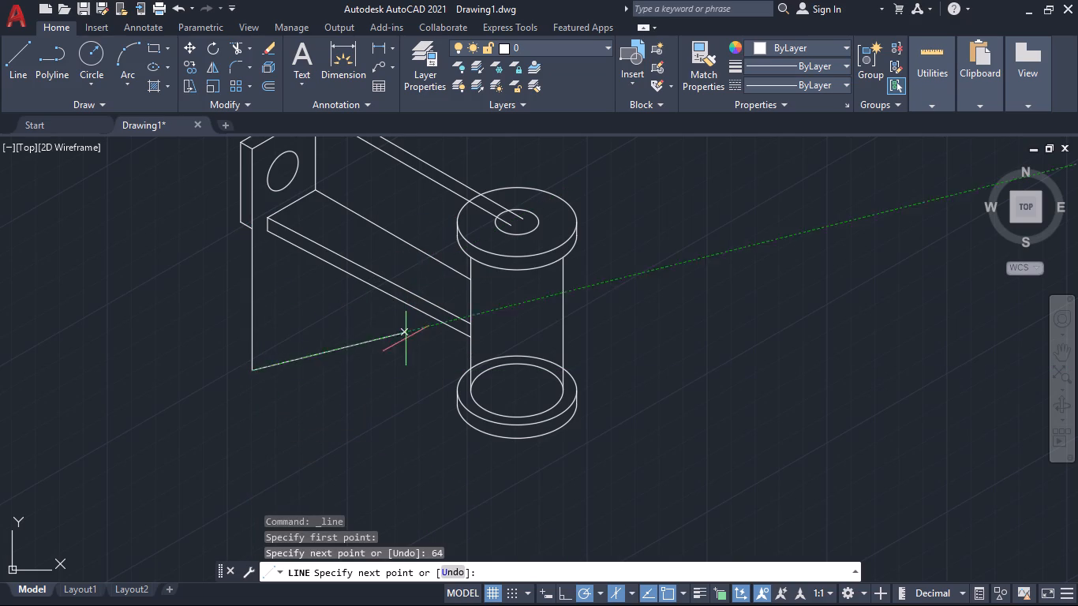
click(564, 591)
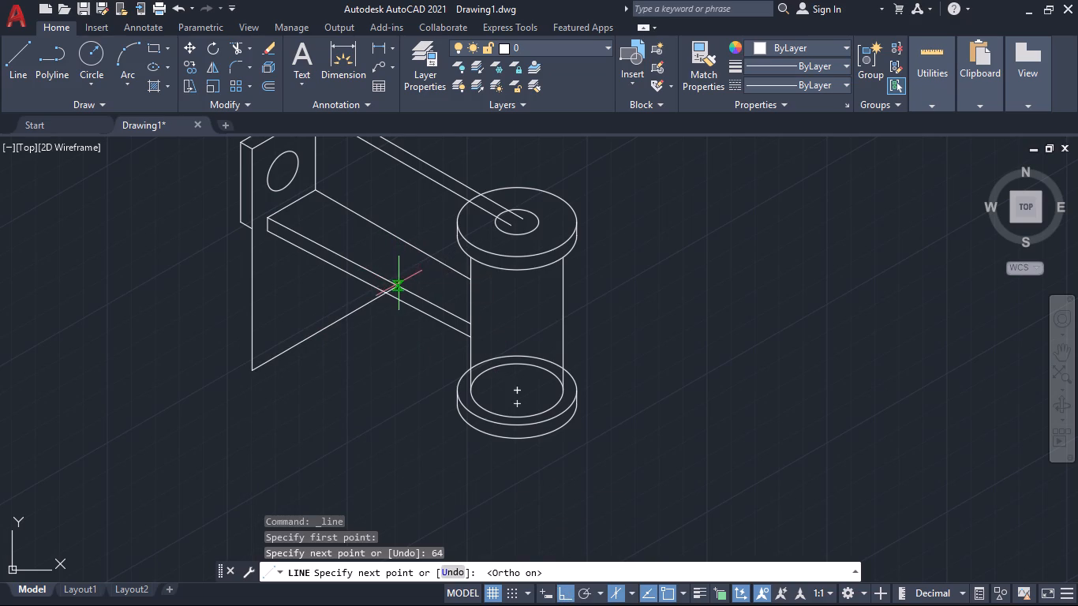
click(377, 297)
key(space)
Draw a slanted line from the plate's lower front corner, perpendicular to the new 30° line.
key(space)
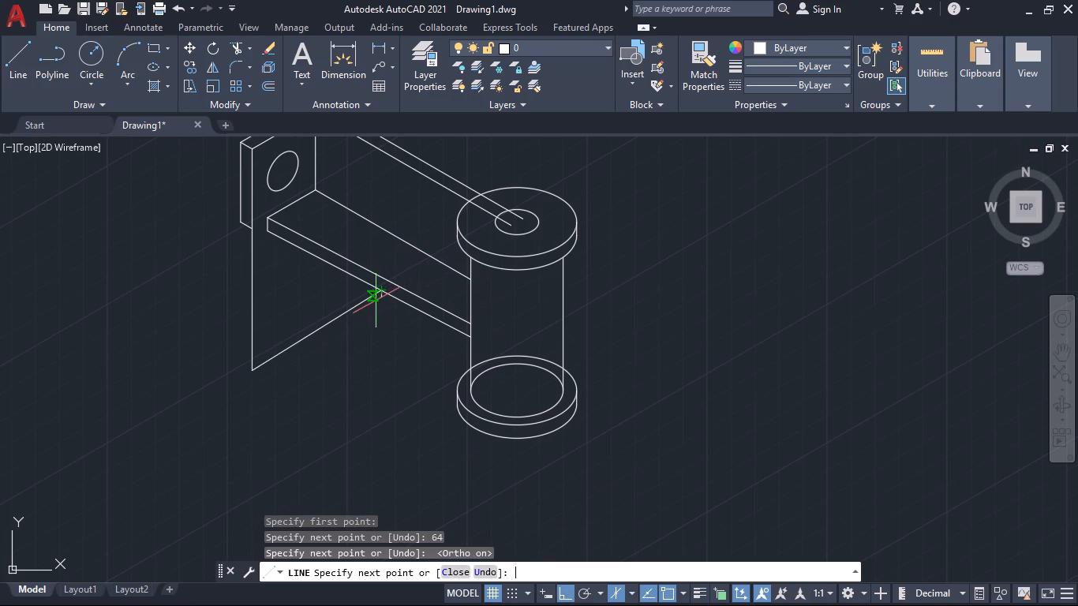
click(253, 229)
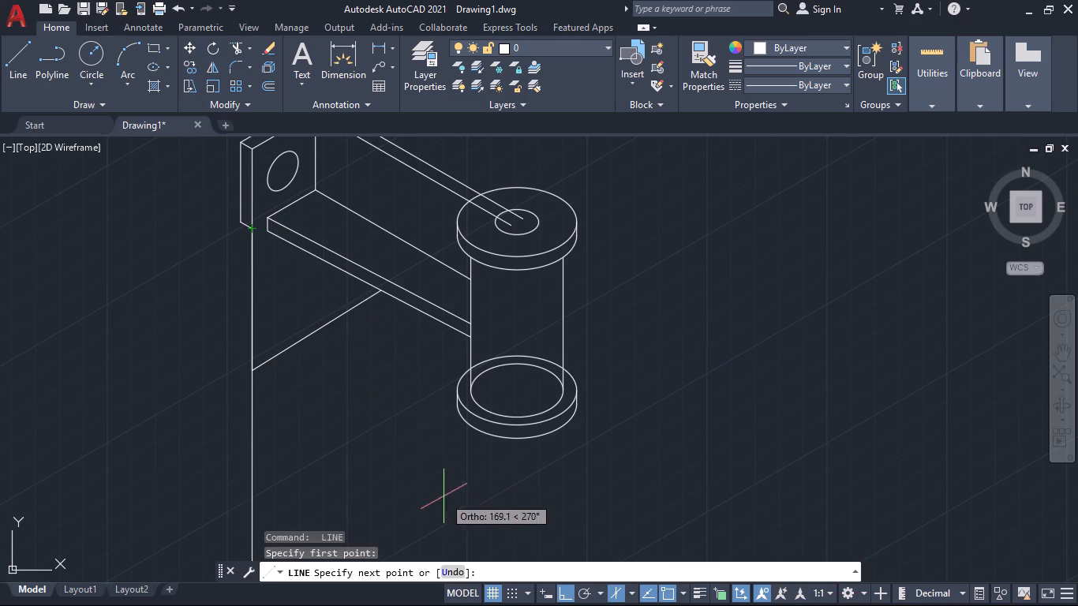
click(584, 587)
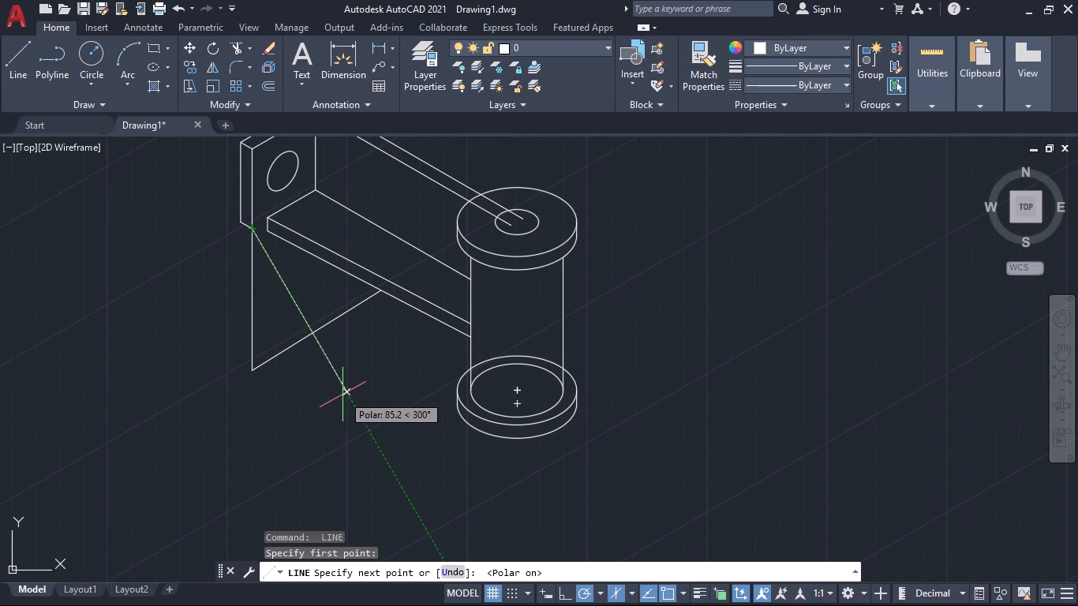
click(320, 334)
key(space)
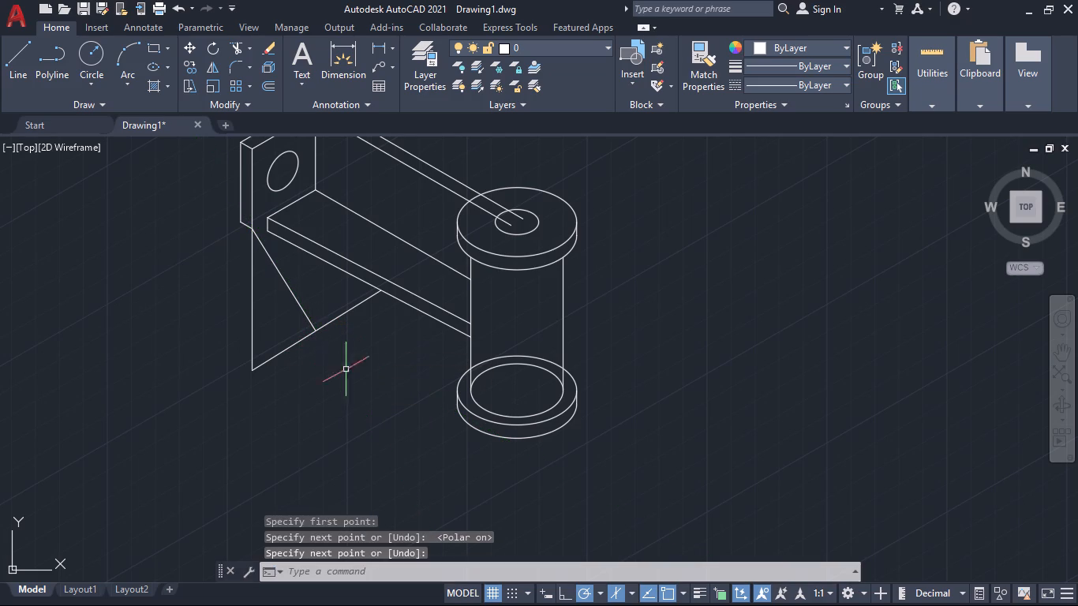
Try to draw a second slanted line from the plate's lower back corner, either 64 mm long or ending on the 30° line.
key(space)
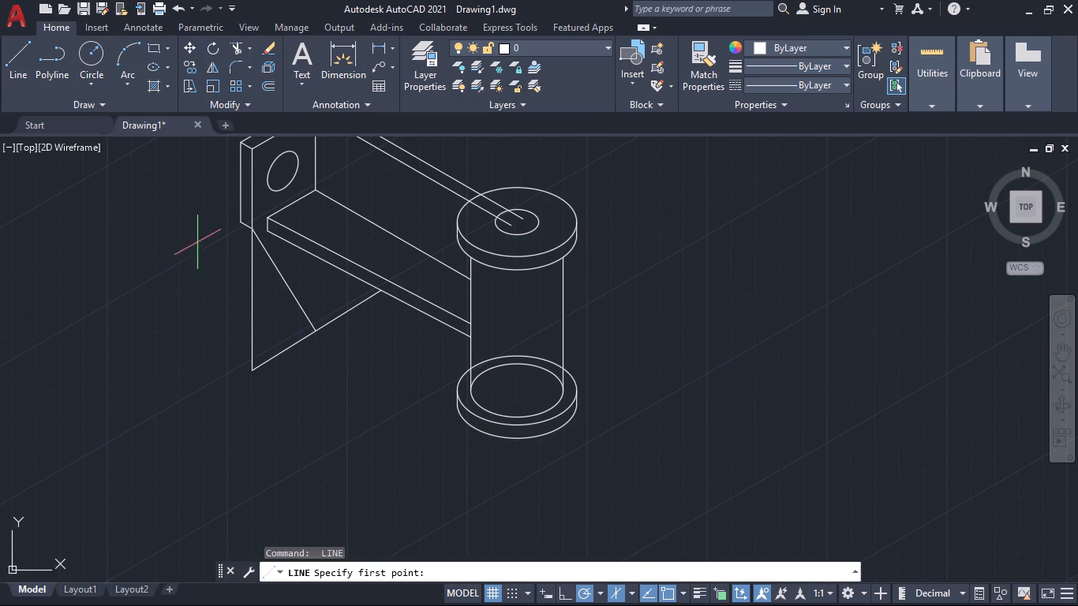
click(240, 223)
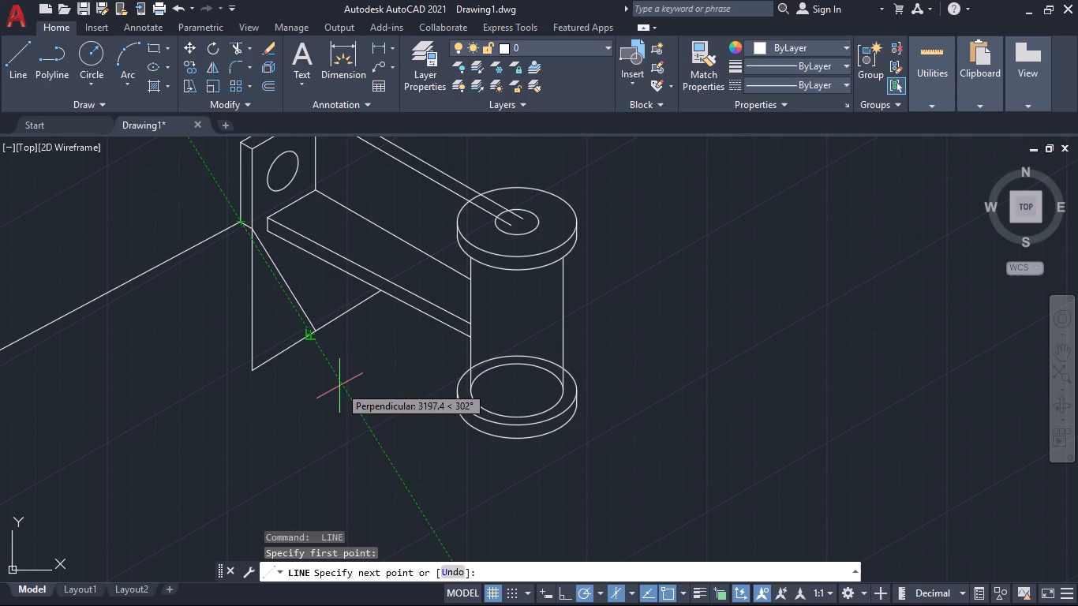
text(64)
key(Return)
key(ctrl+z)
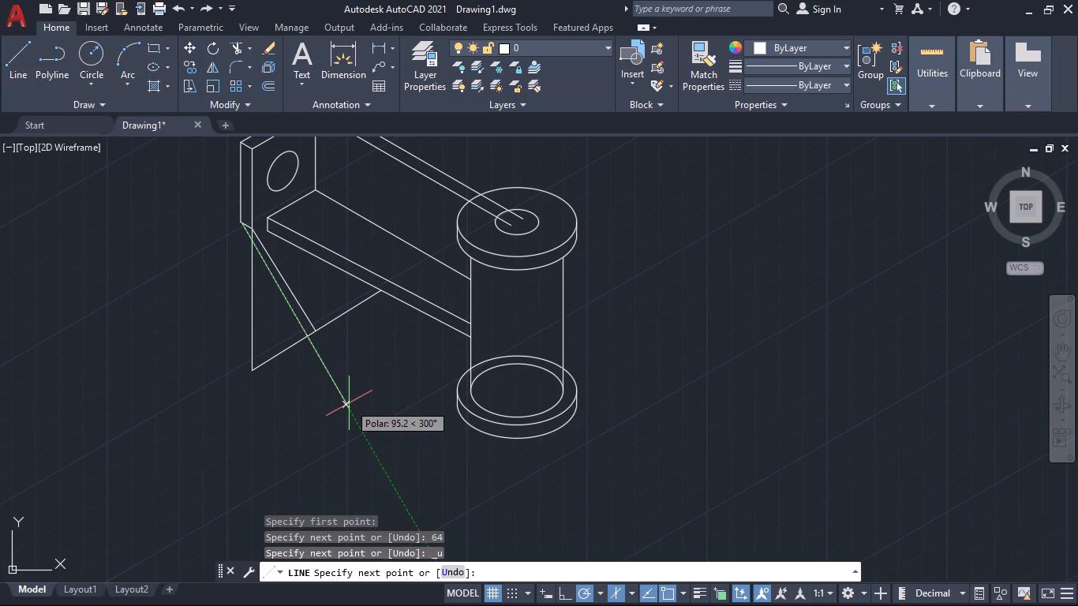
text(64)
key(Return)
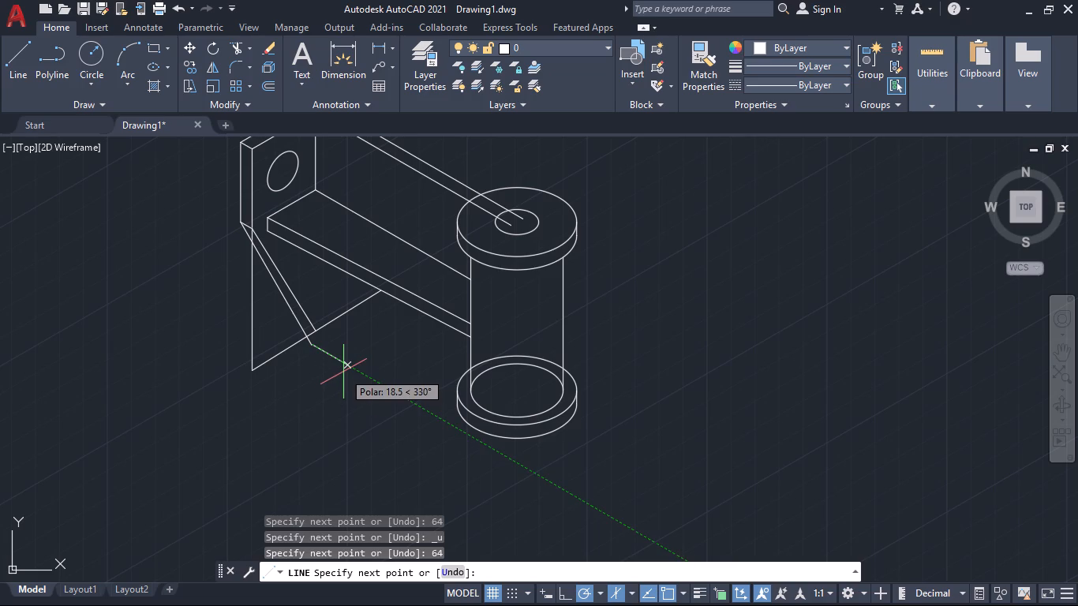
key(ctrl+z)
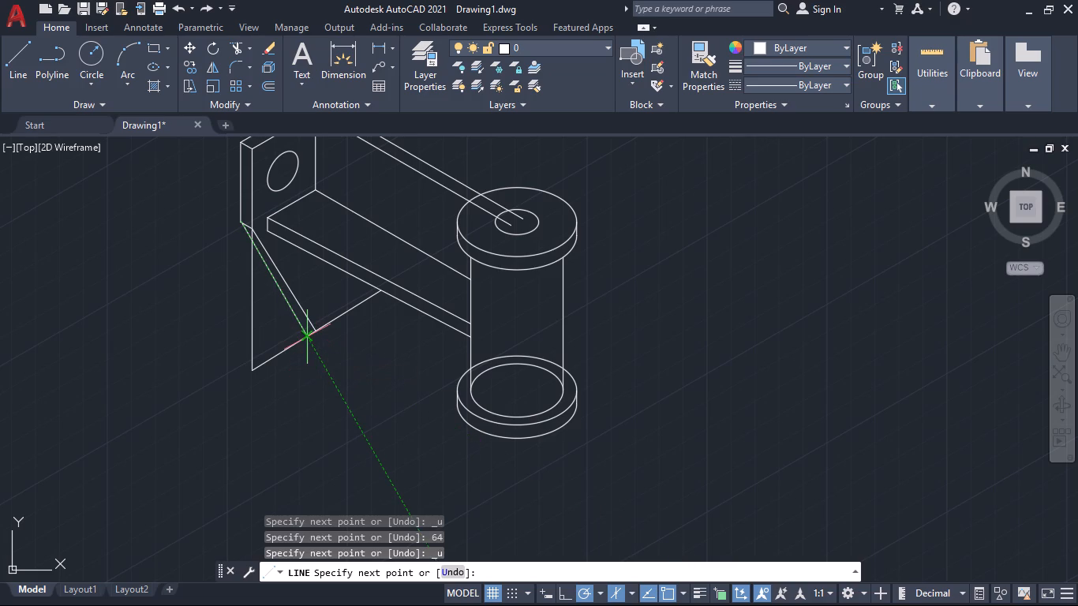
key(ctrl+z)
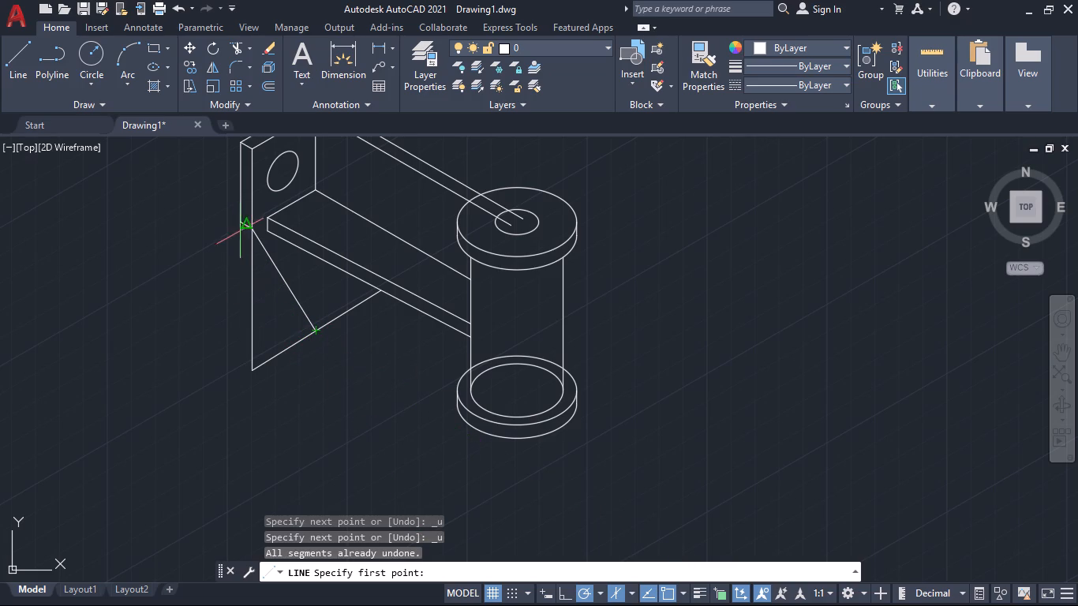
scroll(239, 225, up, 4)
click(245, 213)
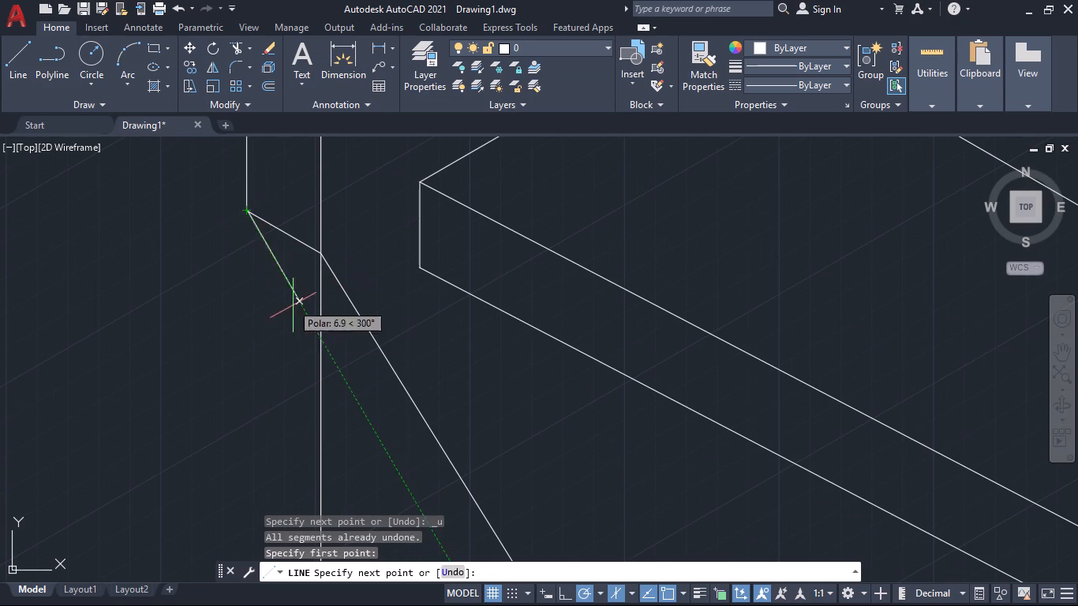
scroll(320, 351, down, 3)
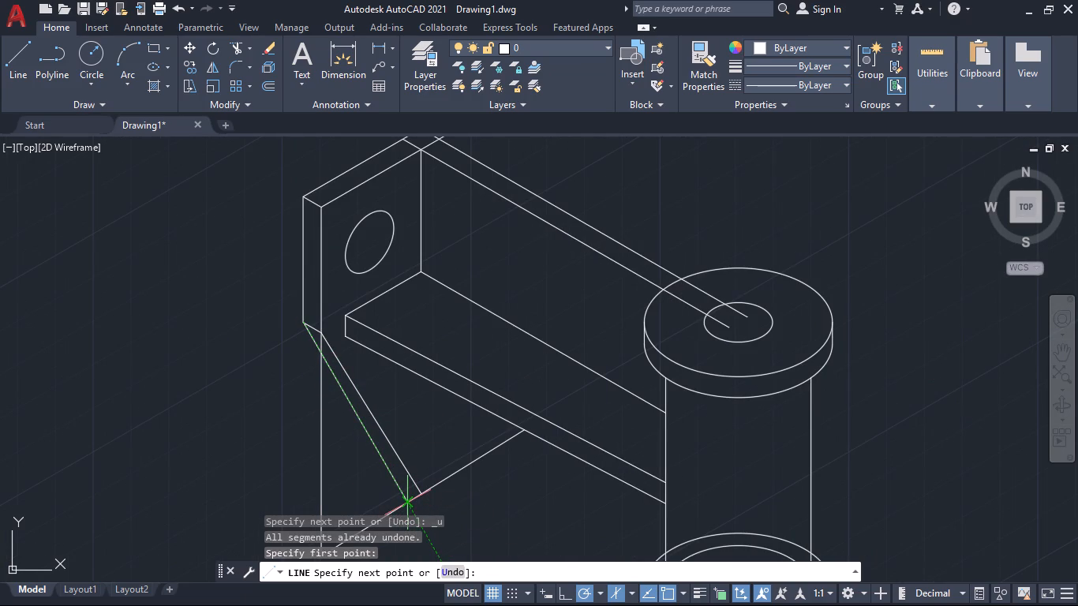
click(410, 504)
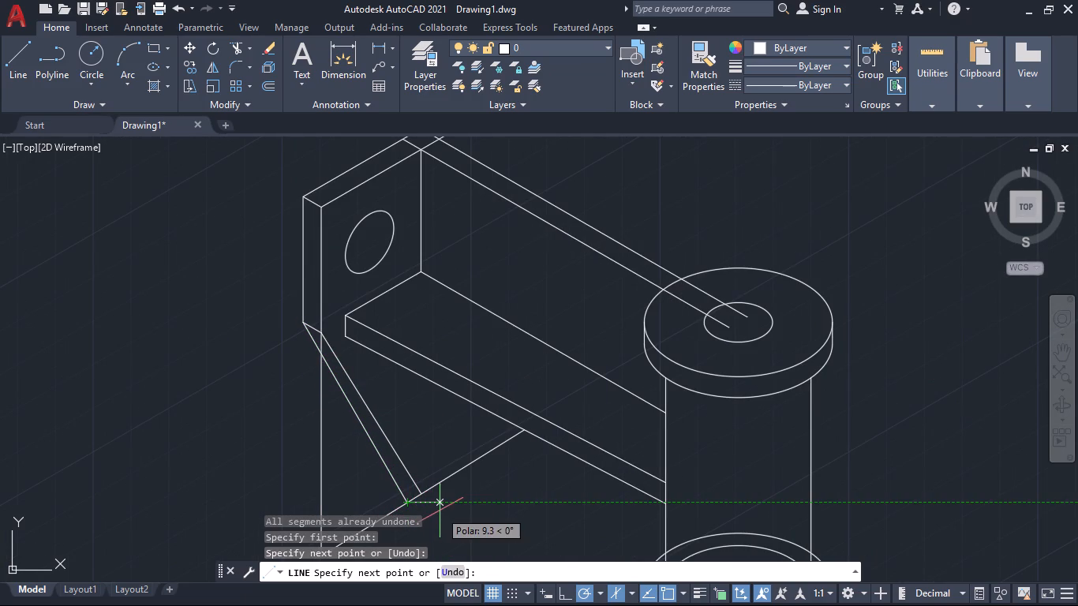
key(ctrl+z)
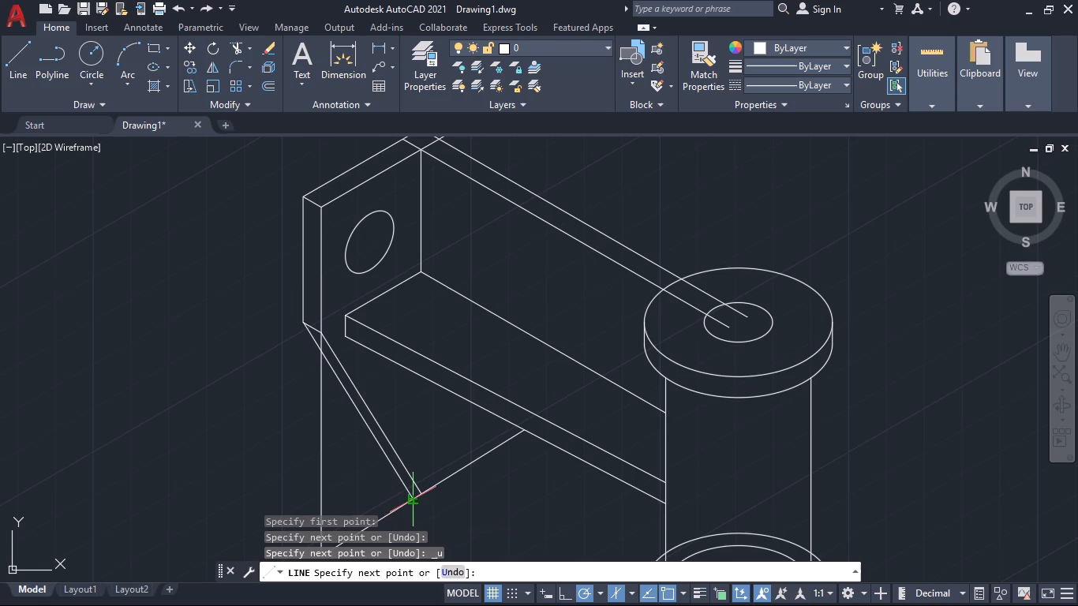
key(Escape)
Copy the slanted line from the plate's lower front corner to its lower back corner.
key(grave)
click(397, 458)
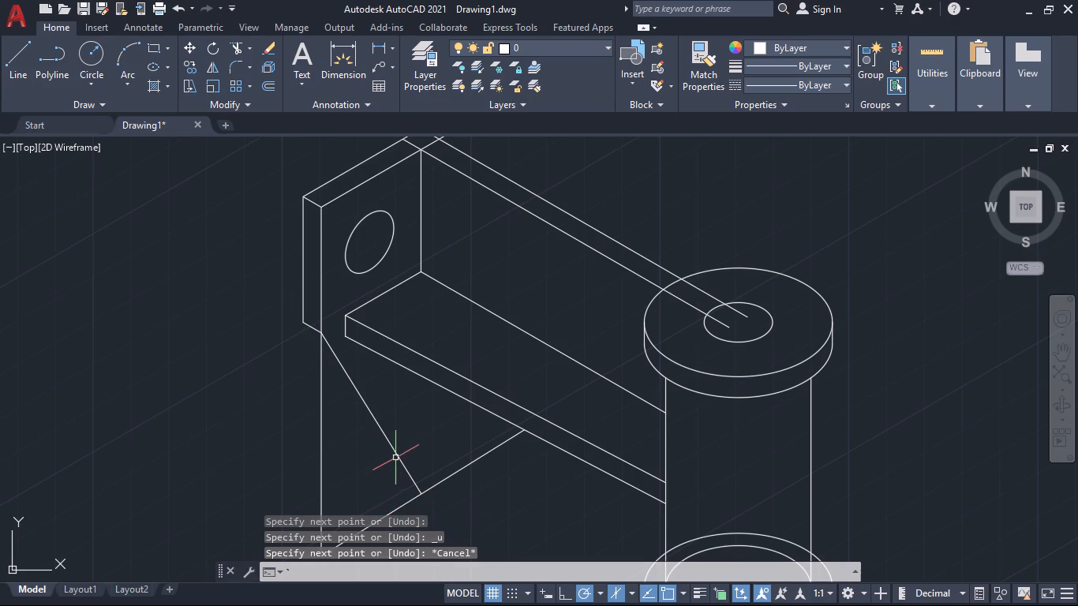
click(398, 454)
click(395, 454)
key(Escape)
click(391, 451)
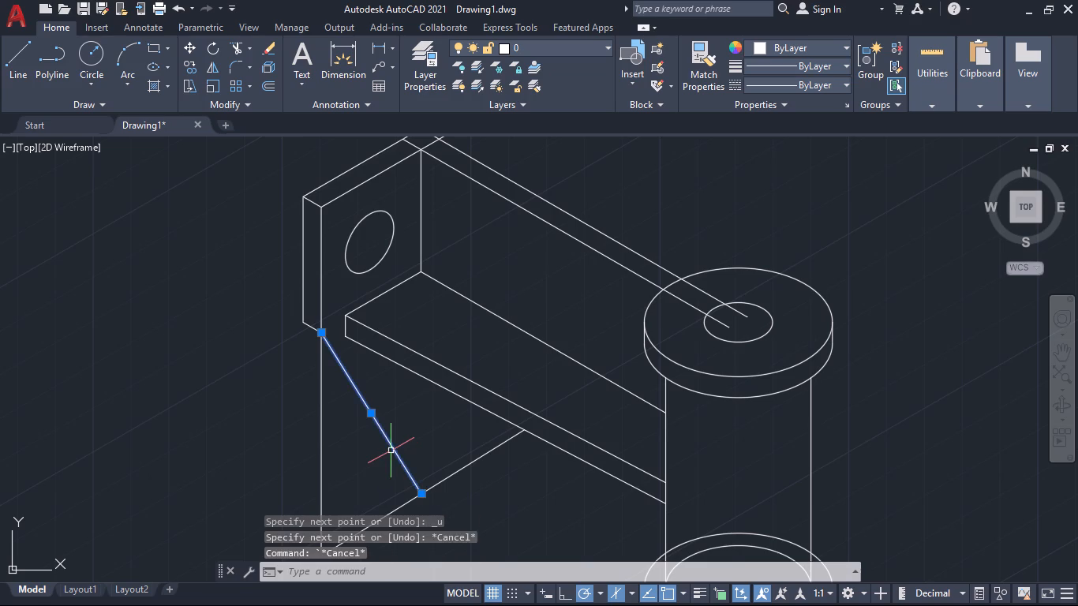
text(co)
key(Return)
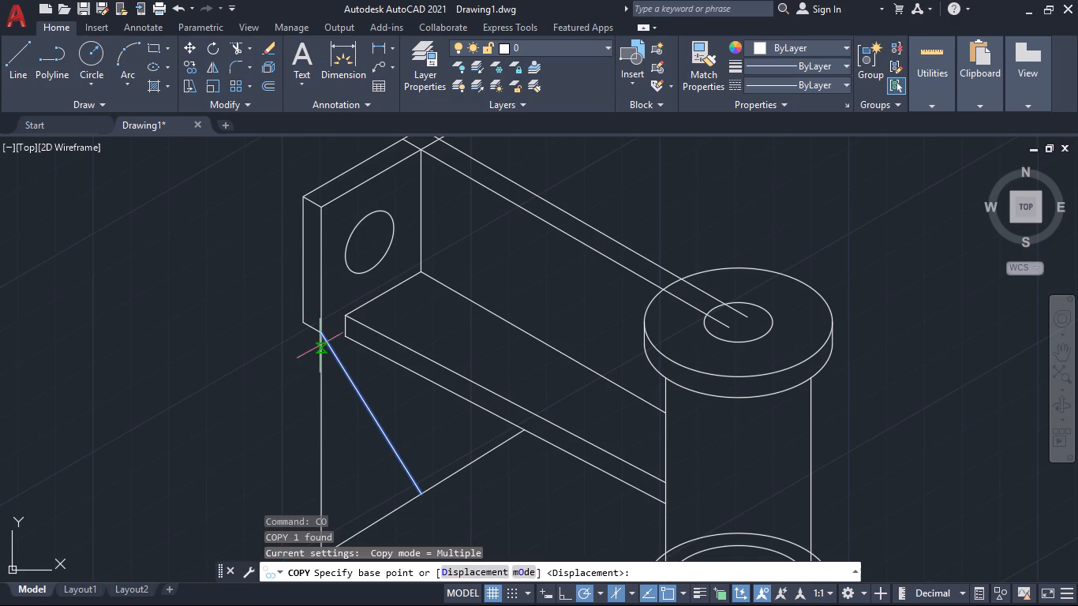
scroll(310, 282, up, 2)
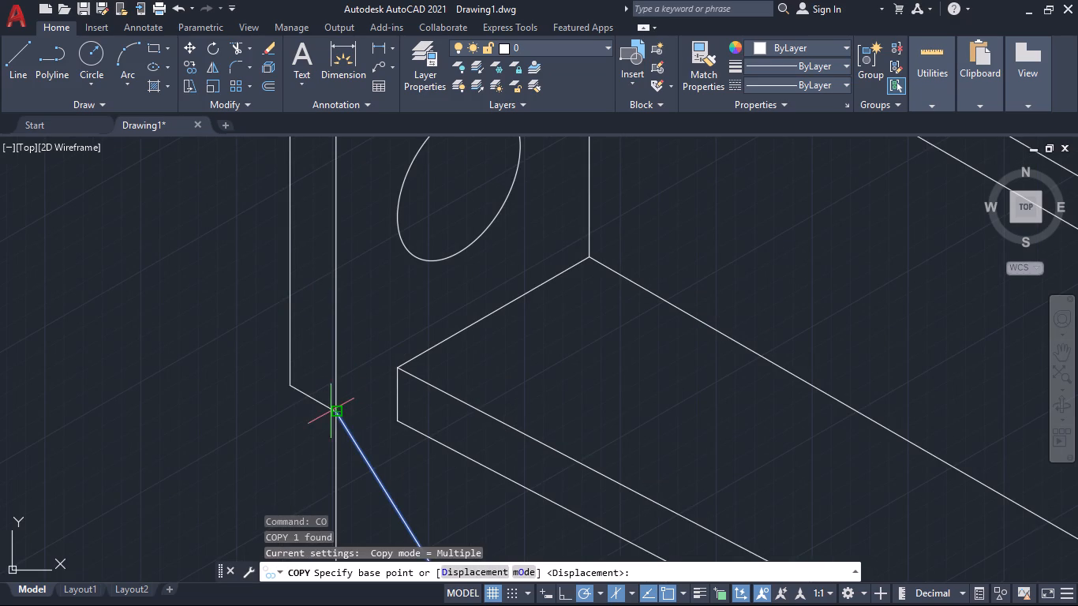
click(338, 416)
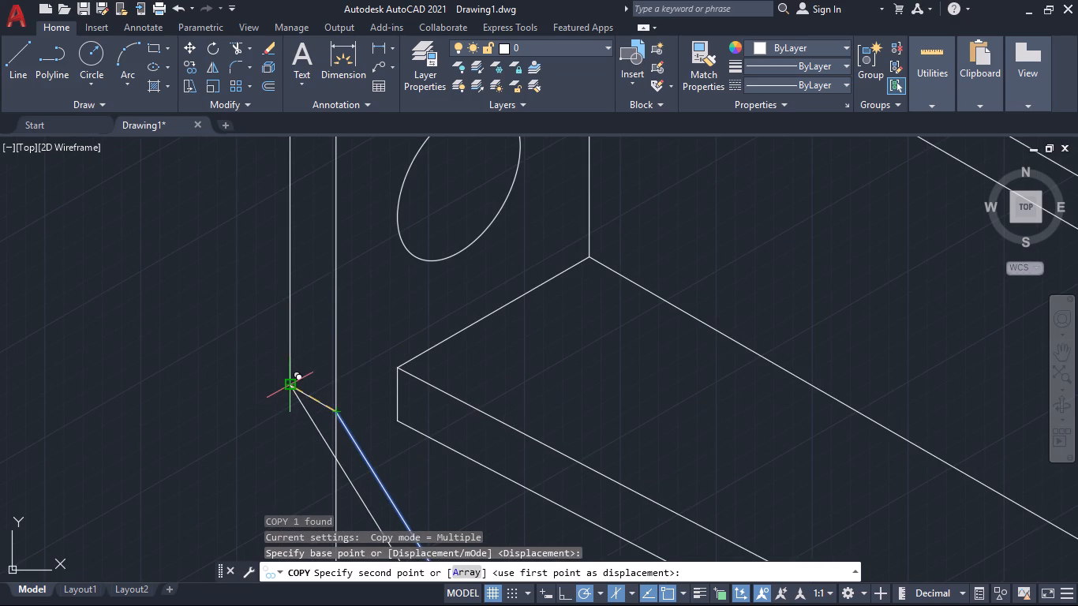
click(288, 388)
scroll(298, 380, down, 3)
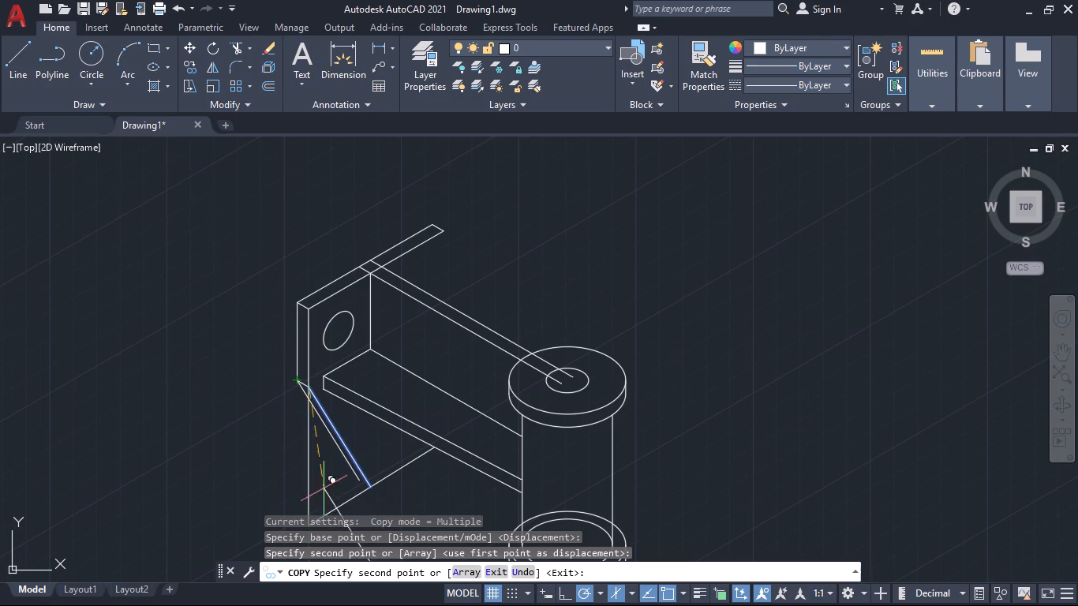
key(Escape)
Extend the lower end of the copied slanted line to the 30° line.
middle_drag(328, 496, 318, 477)
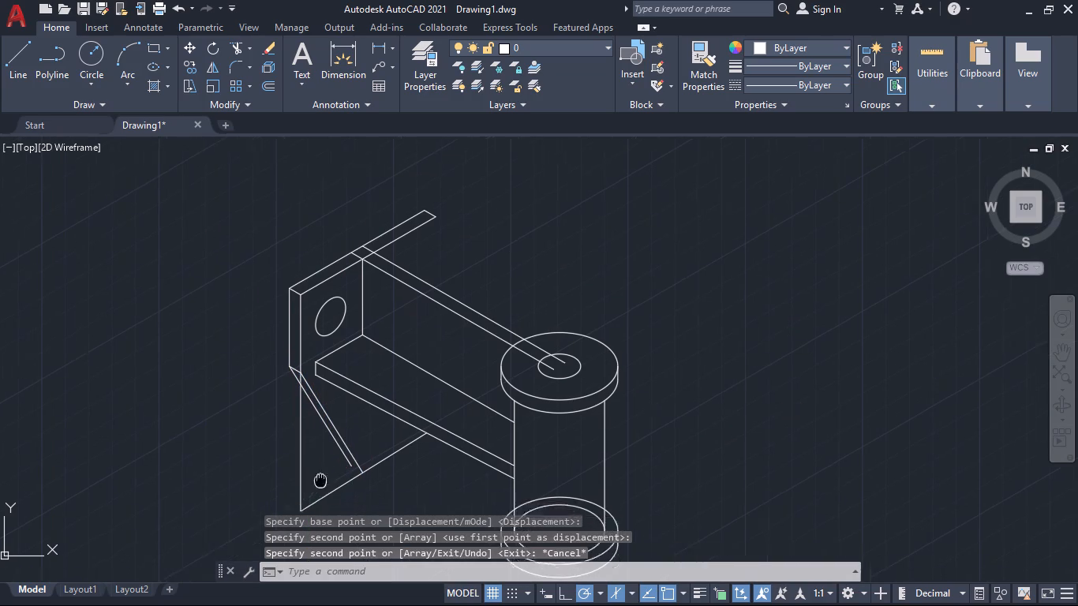
middle_drag(318, 477, 305, 451)
scroll(329, 460, up, 1)
text(tr)
key(Return)
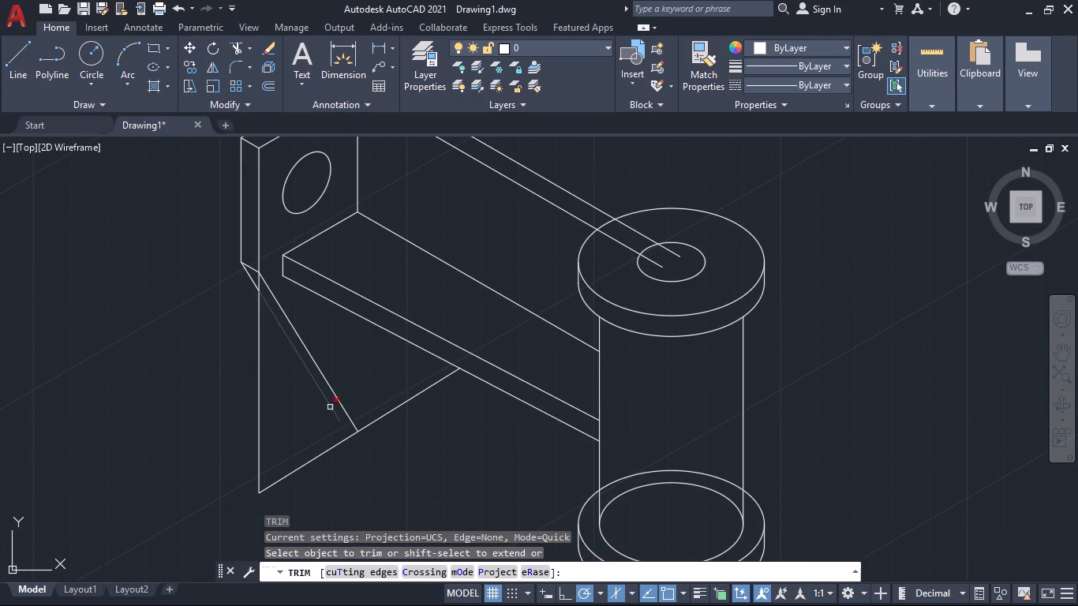
shift+click(330, 407)
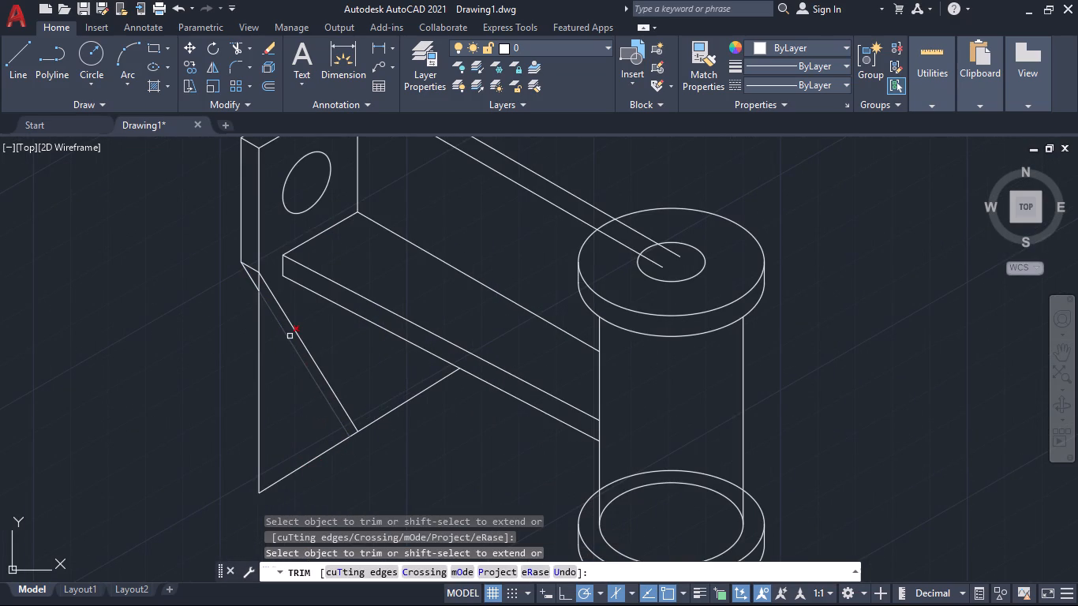
Trim the short vertical segment between the plate's lower front corner and the copied slanted line.
click(262, 286)
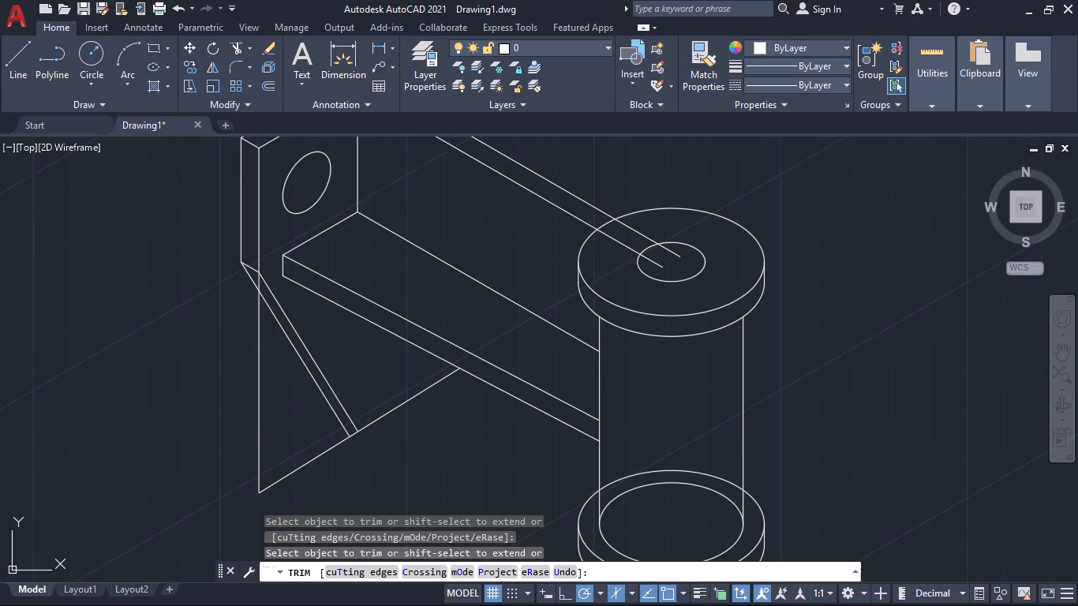
click(256, 279)
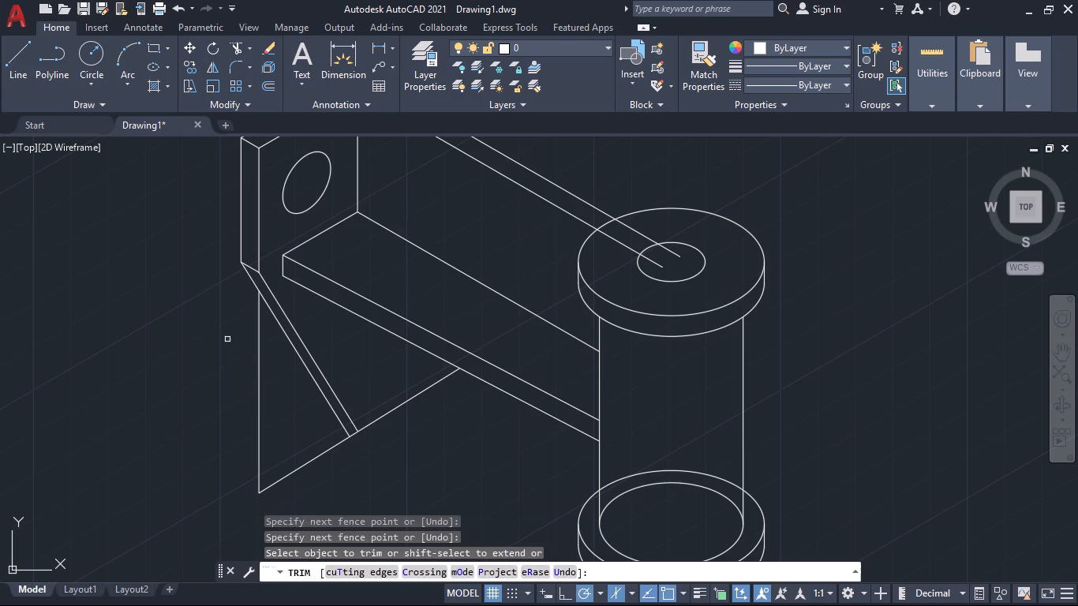
Trim away the vertical line below the plate and the part of the 30° line outside the slanted edges.
click(226, 339)
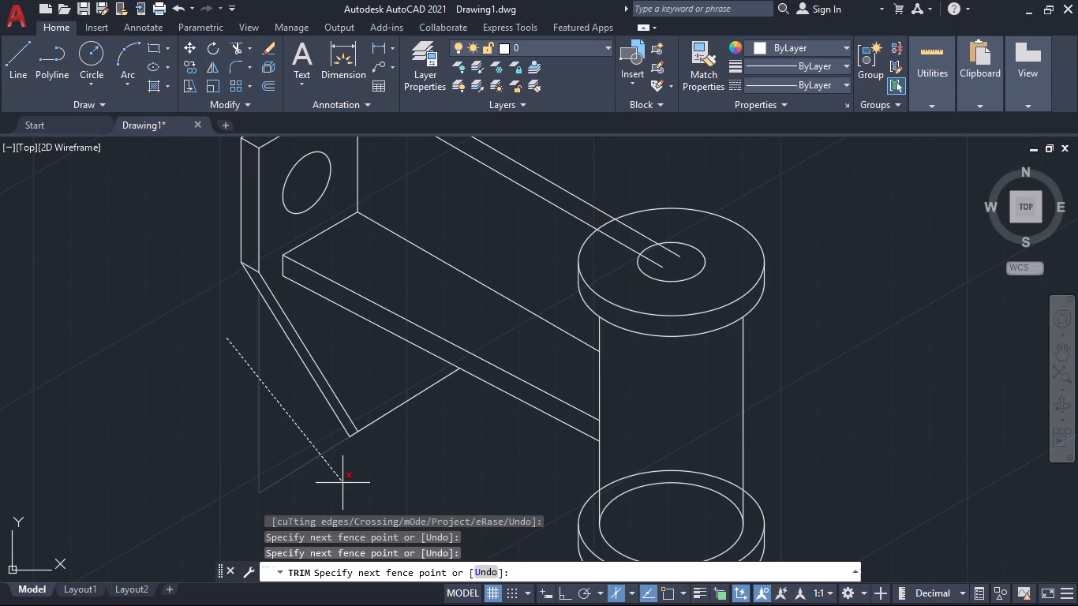
click(342, 483)
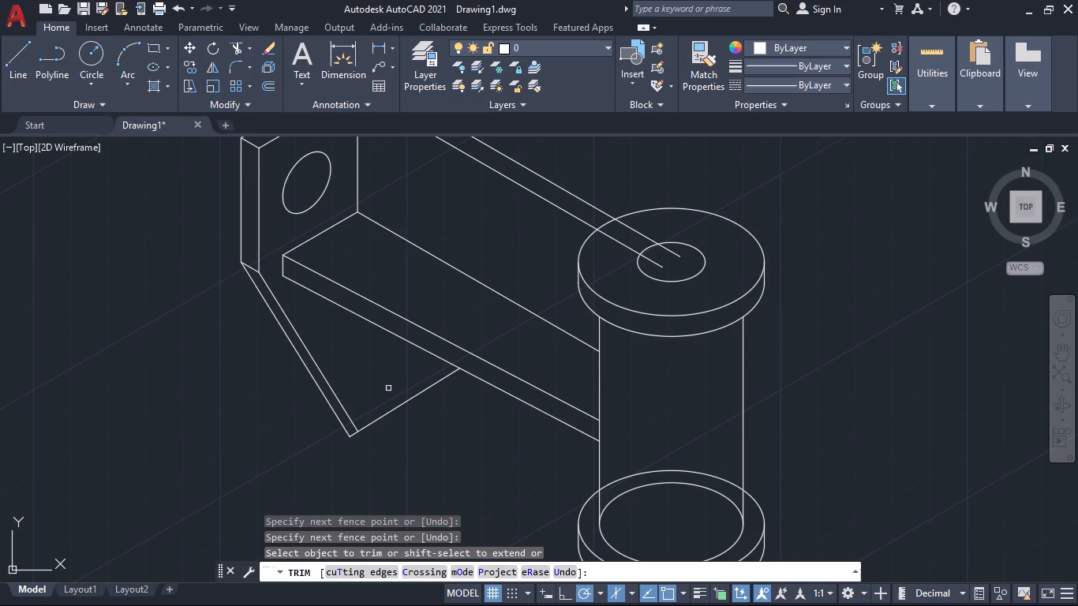
key(Escape)
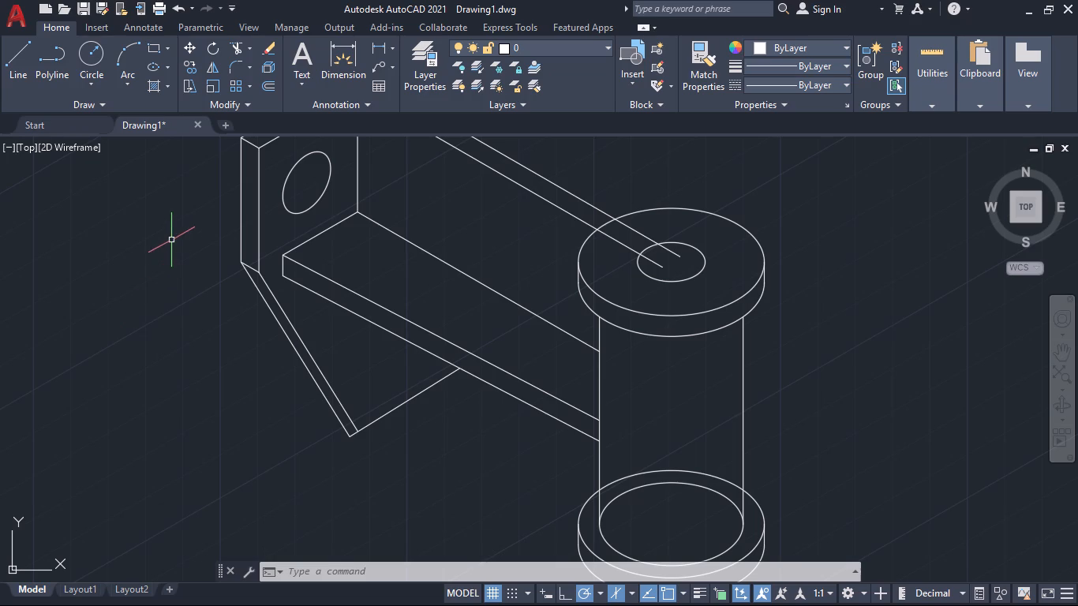
Draw an isometric circle of radius 8 mm centred on the midpoint of the plate's 30° bottom edge.
click(16, 60)
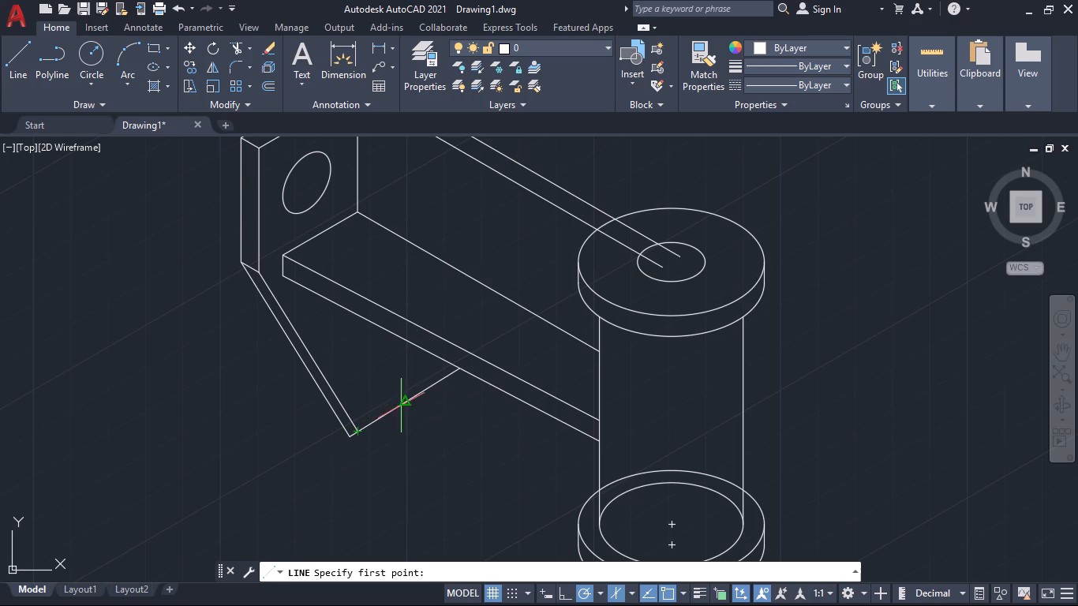
key(Escape)
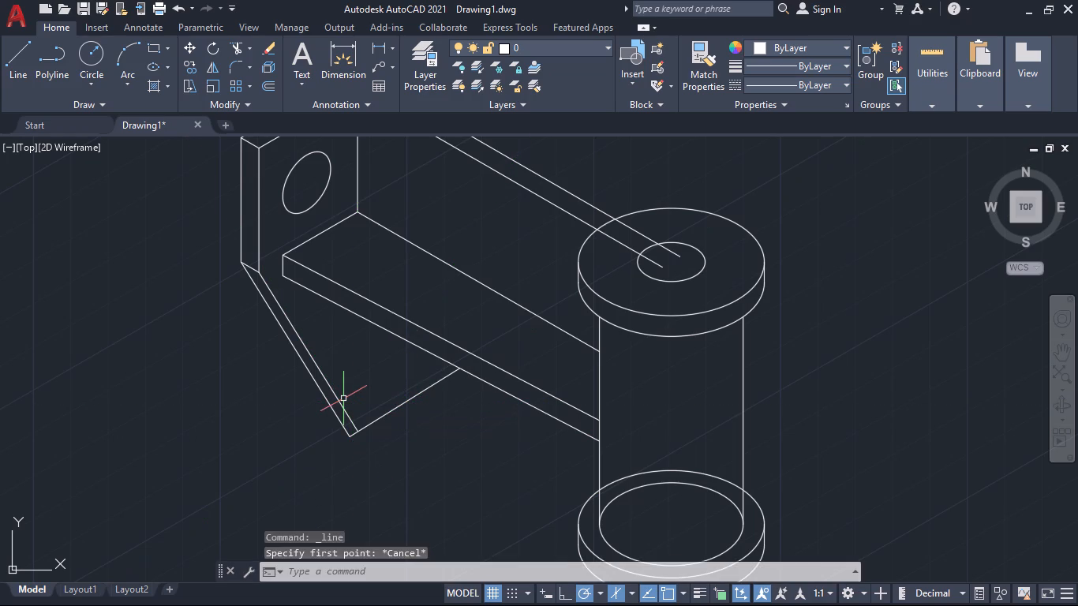
text(el)
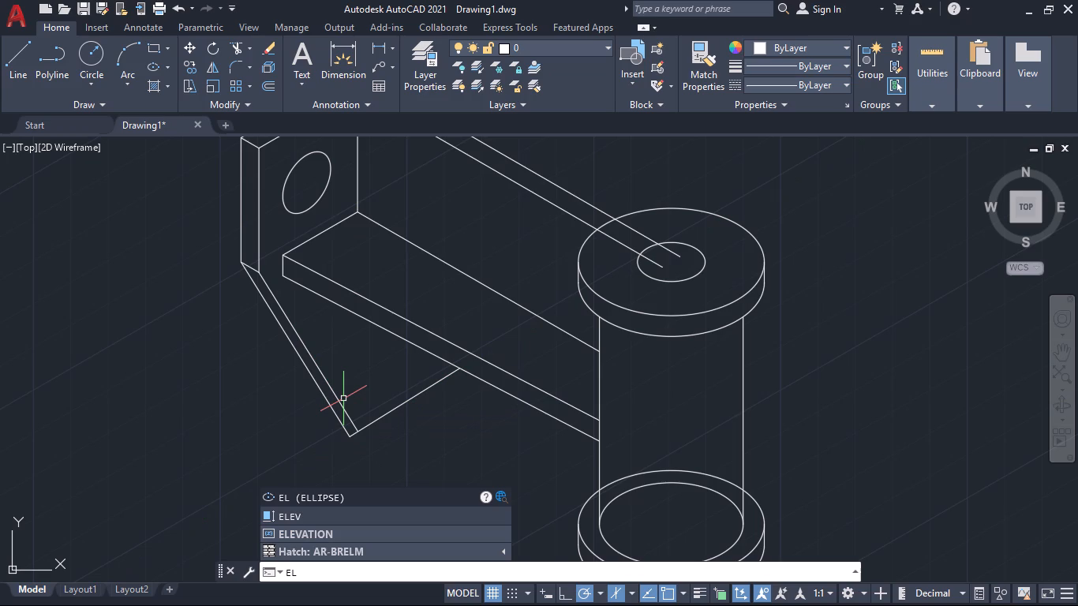
key(Return)
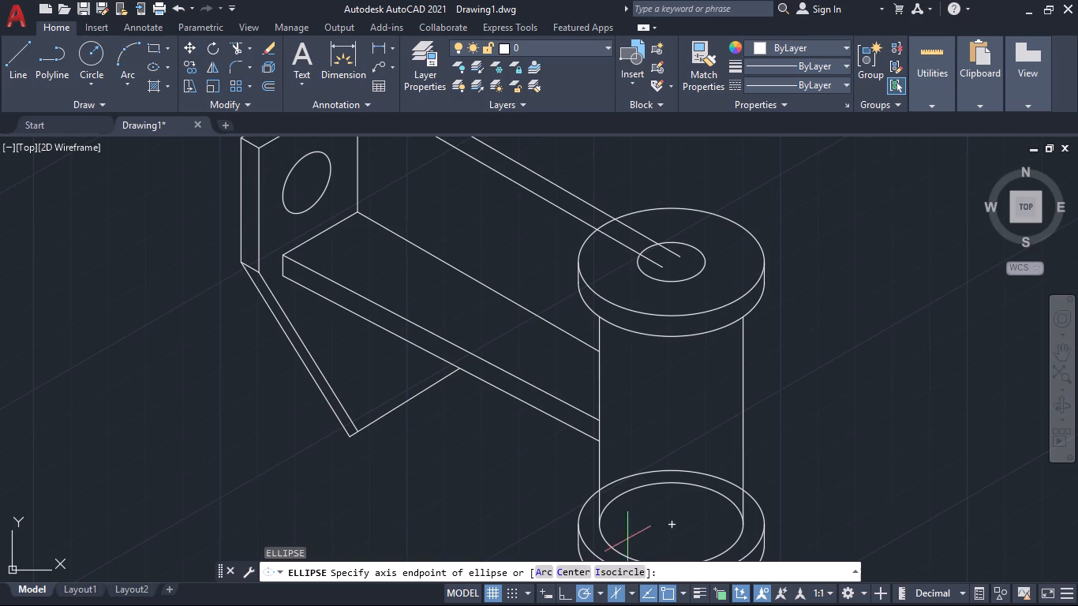
click(616, 575)
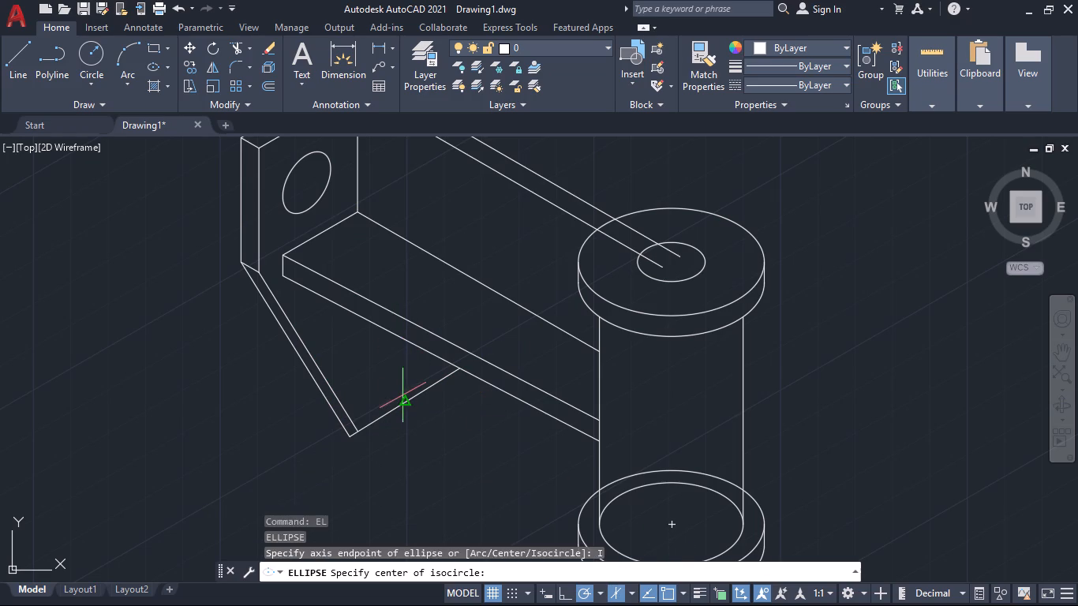
click(401, 400)
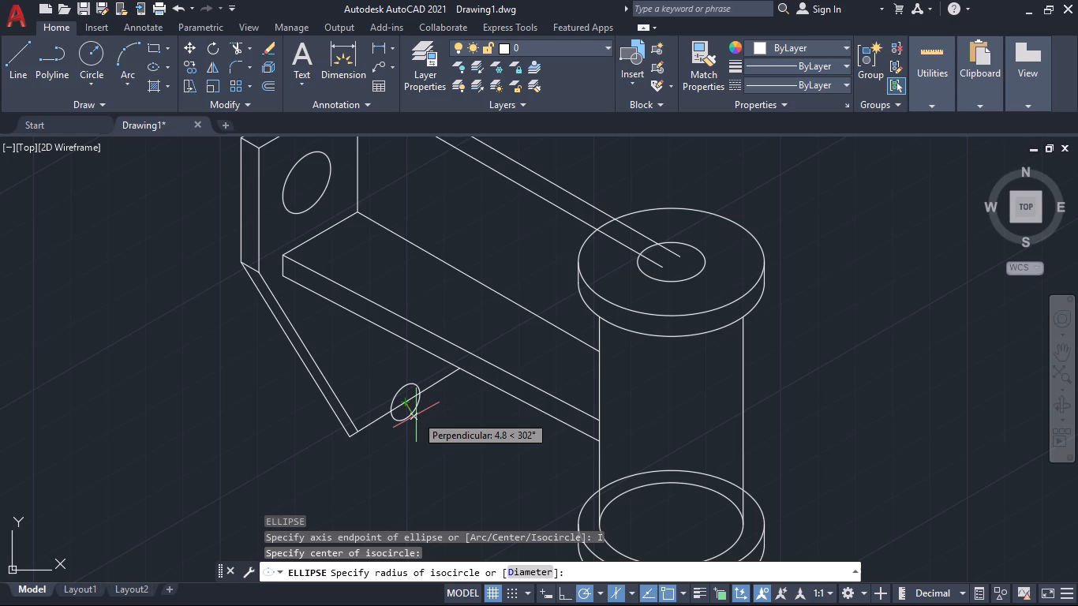
key(8)
key(Return)
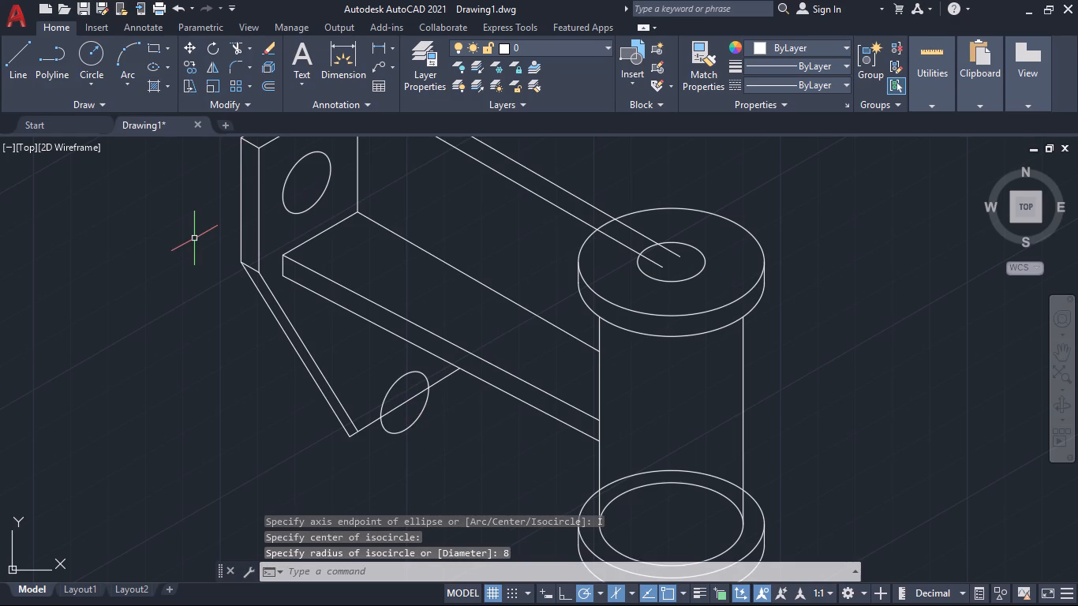
Draw a concentric isometric circle of radius 16 mm around the 8 mm radius circle on the bottom edge.
key(space)
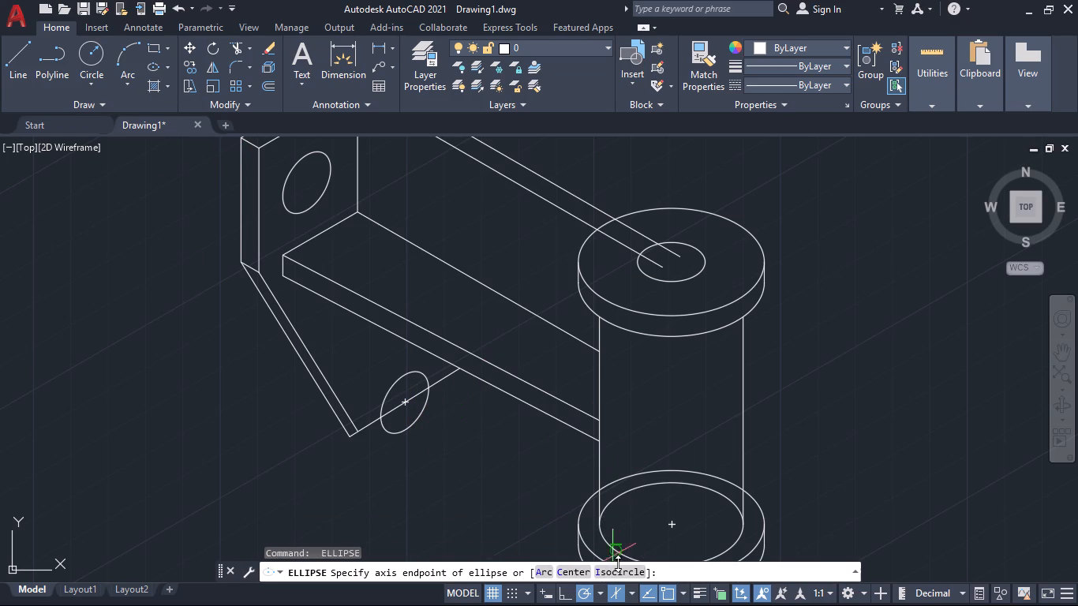
click(616, 571)
click(409, 400)
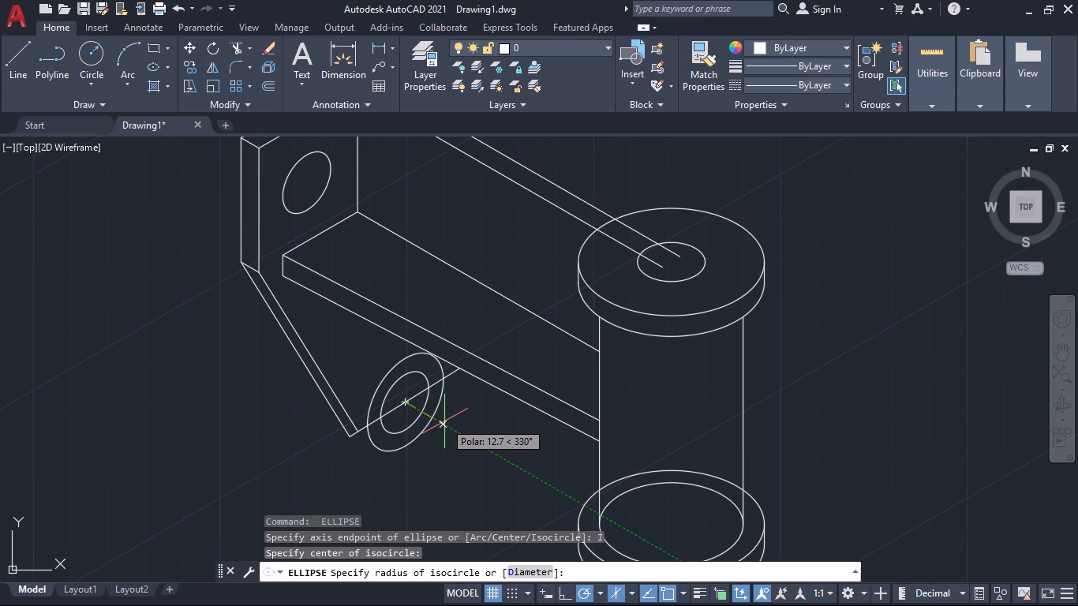
text(16)
key(Return)
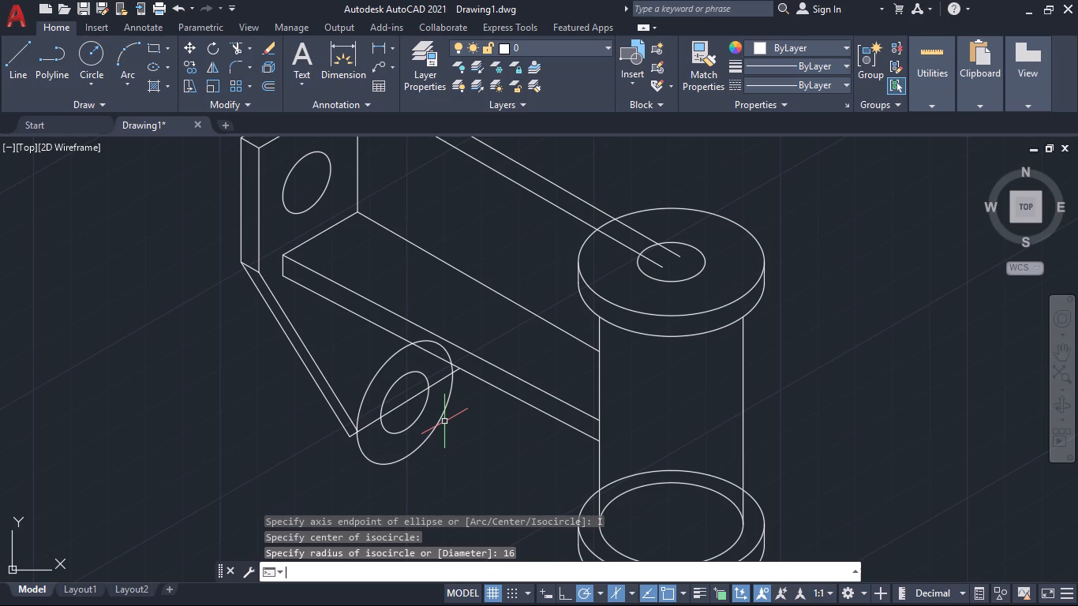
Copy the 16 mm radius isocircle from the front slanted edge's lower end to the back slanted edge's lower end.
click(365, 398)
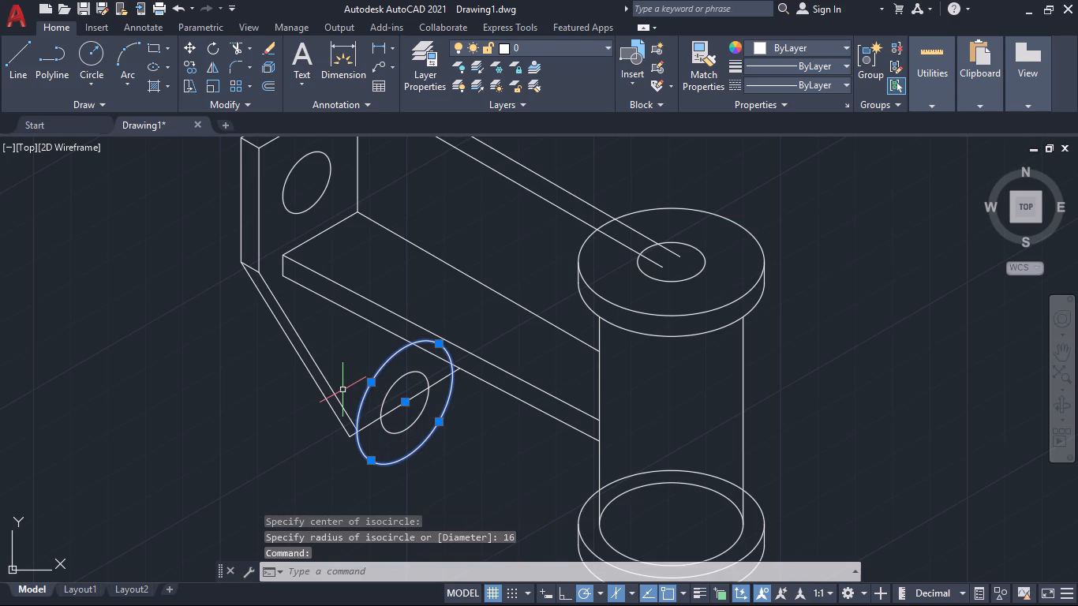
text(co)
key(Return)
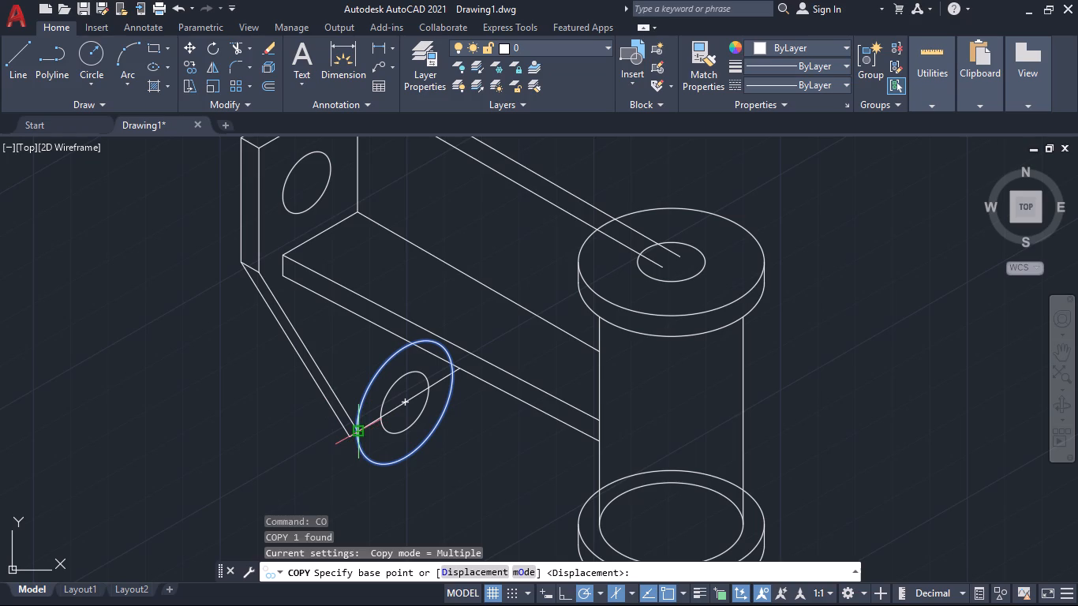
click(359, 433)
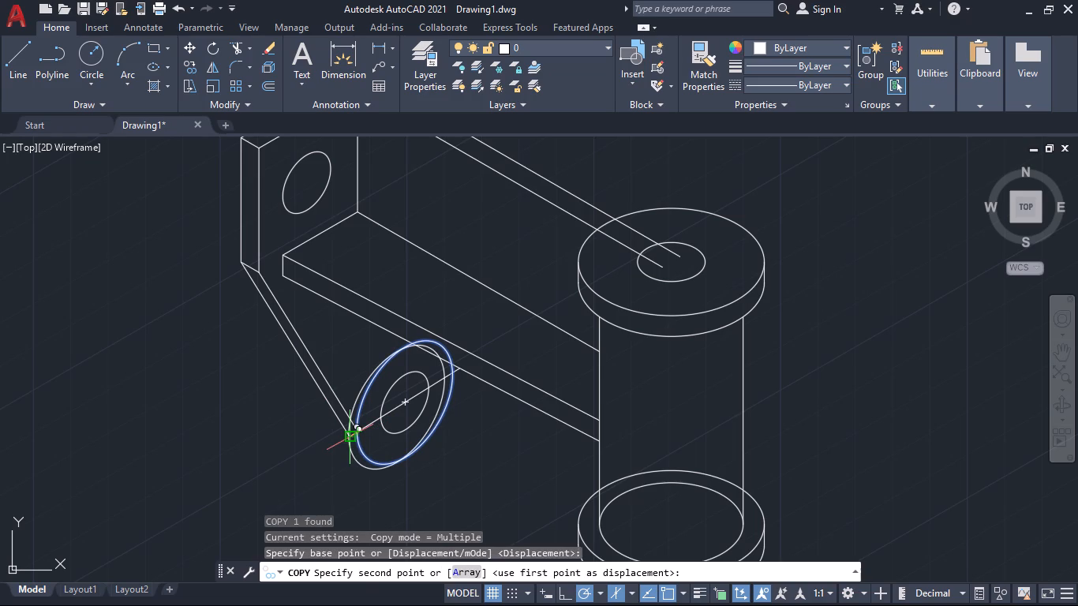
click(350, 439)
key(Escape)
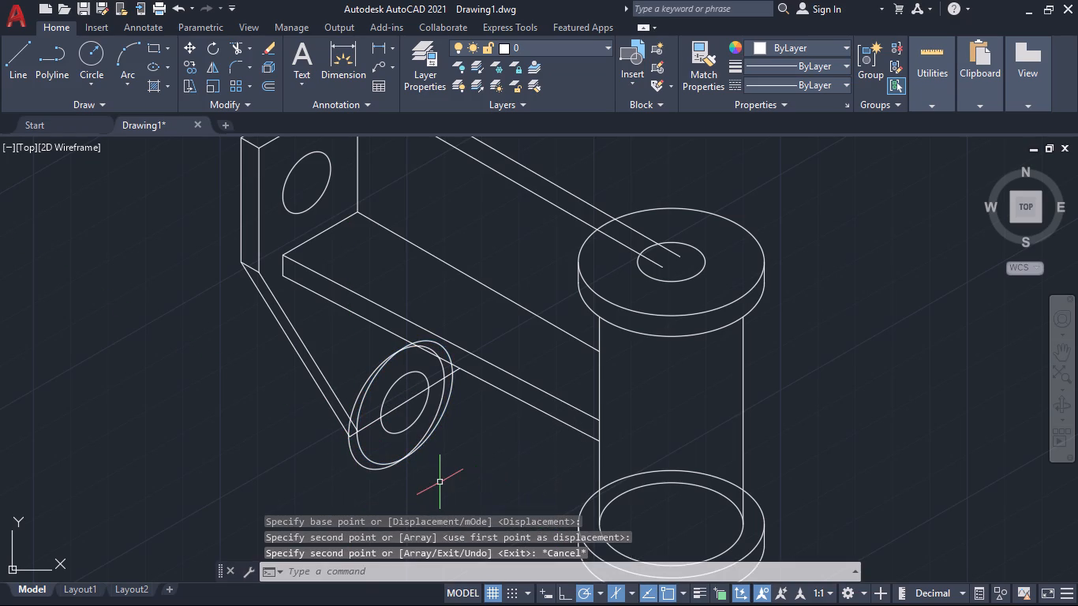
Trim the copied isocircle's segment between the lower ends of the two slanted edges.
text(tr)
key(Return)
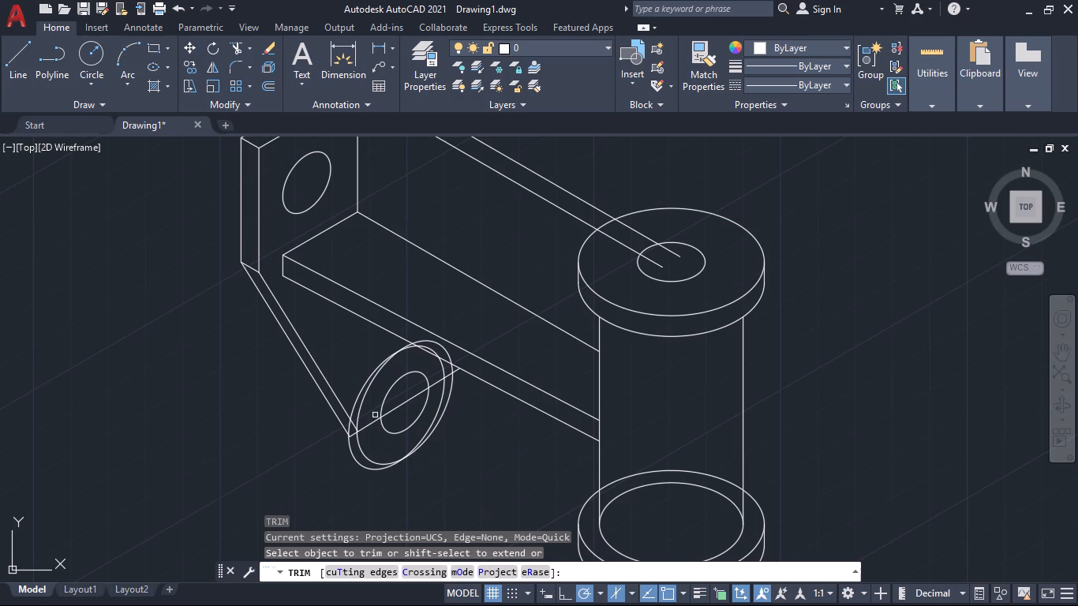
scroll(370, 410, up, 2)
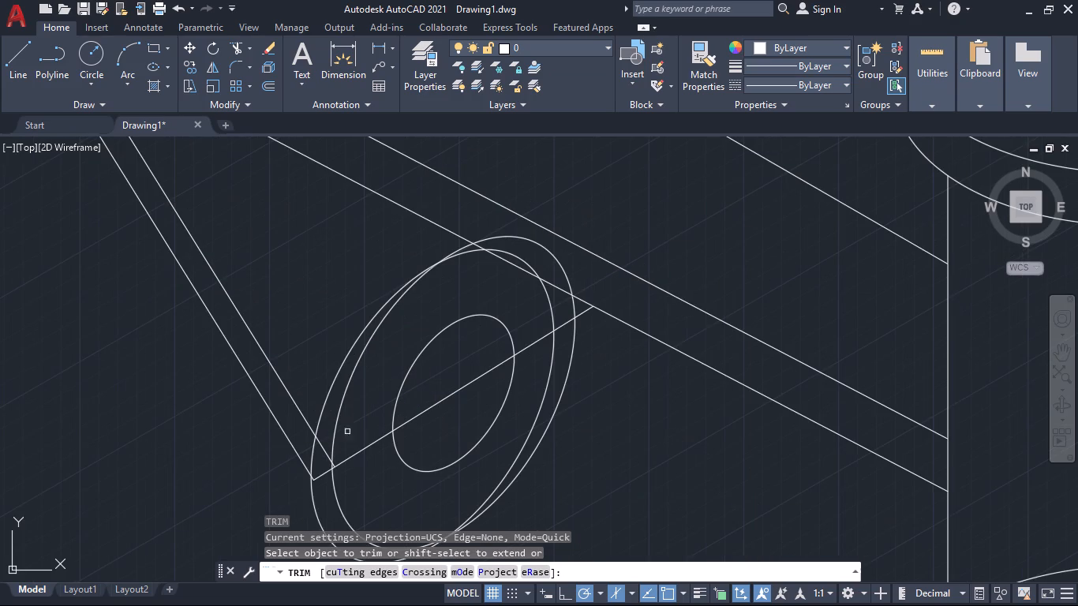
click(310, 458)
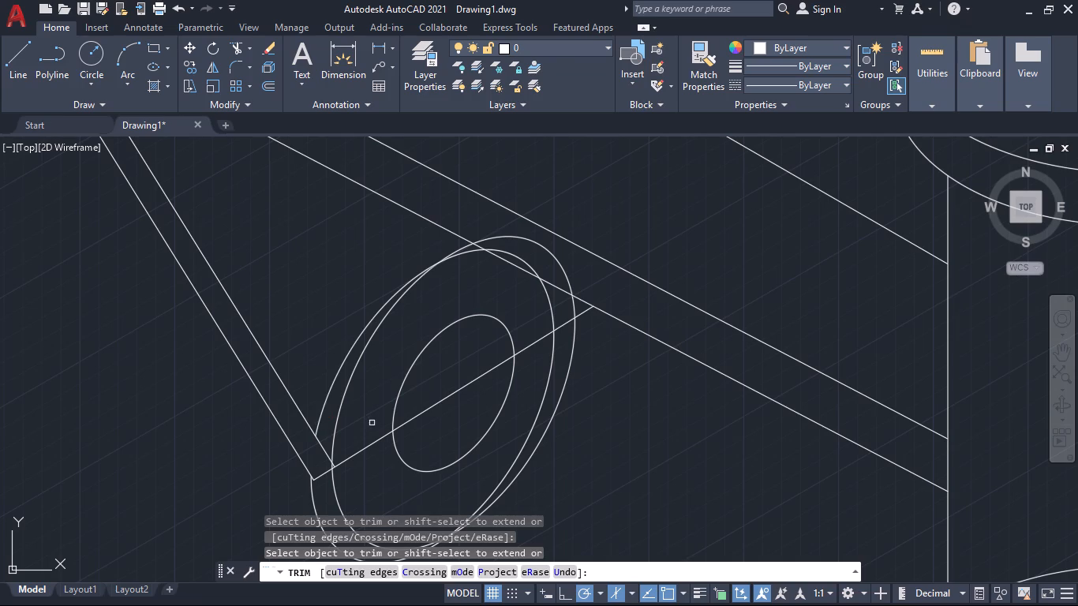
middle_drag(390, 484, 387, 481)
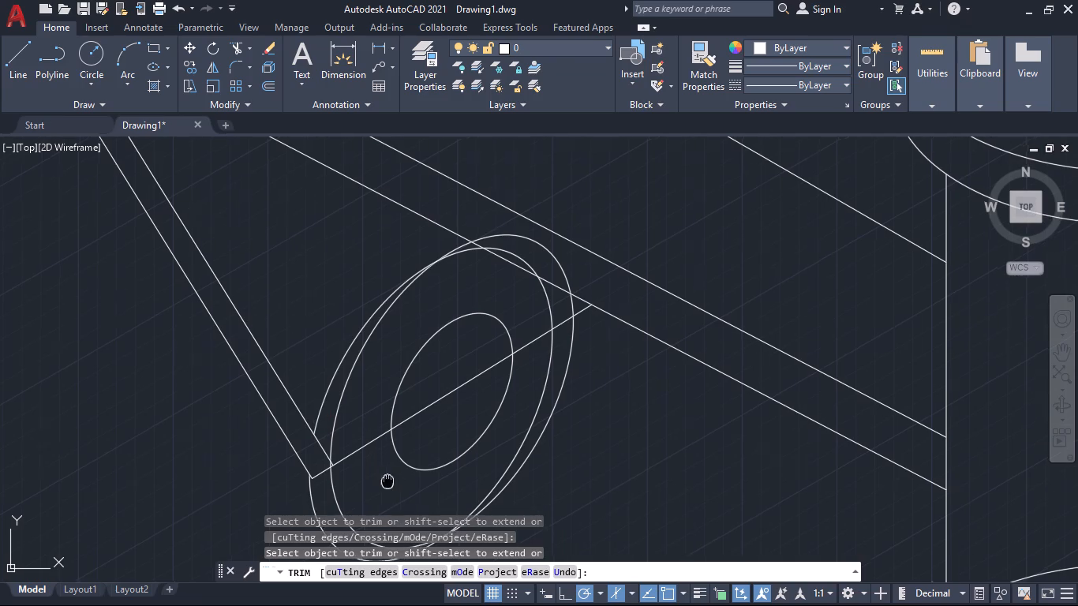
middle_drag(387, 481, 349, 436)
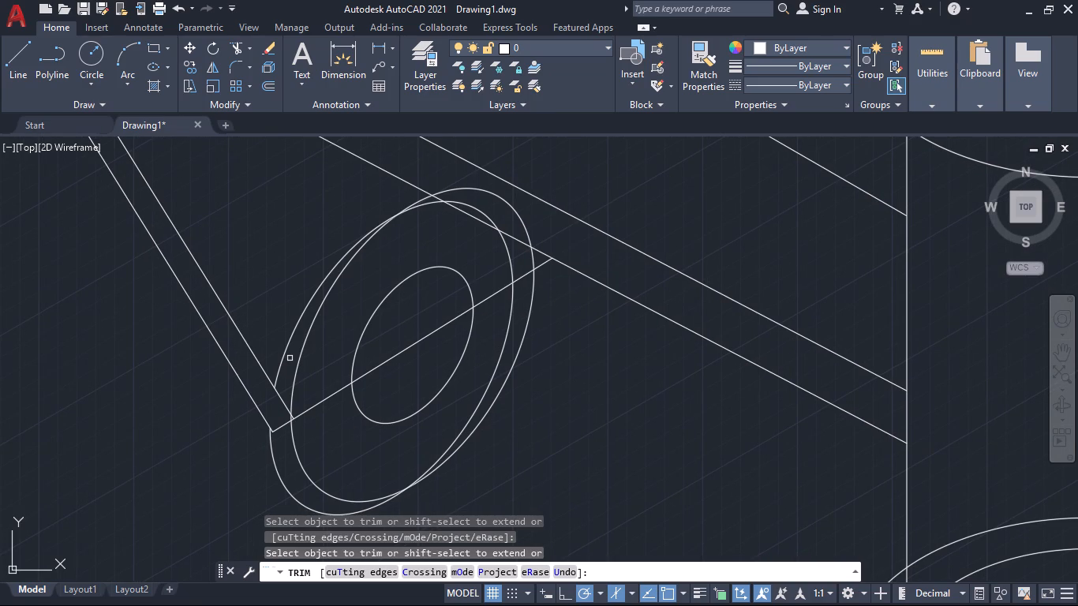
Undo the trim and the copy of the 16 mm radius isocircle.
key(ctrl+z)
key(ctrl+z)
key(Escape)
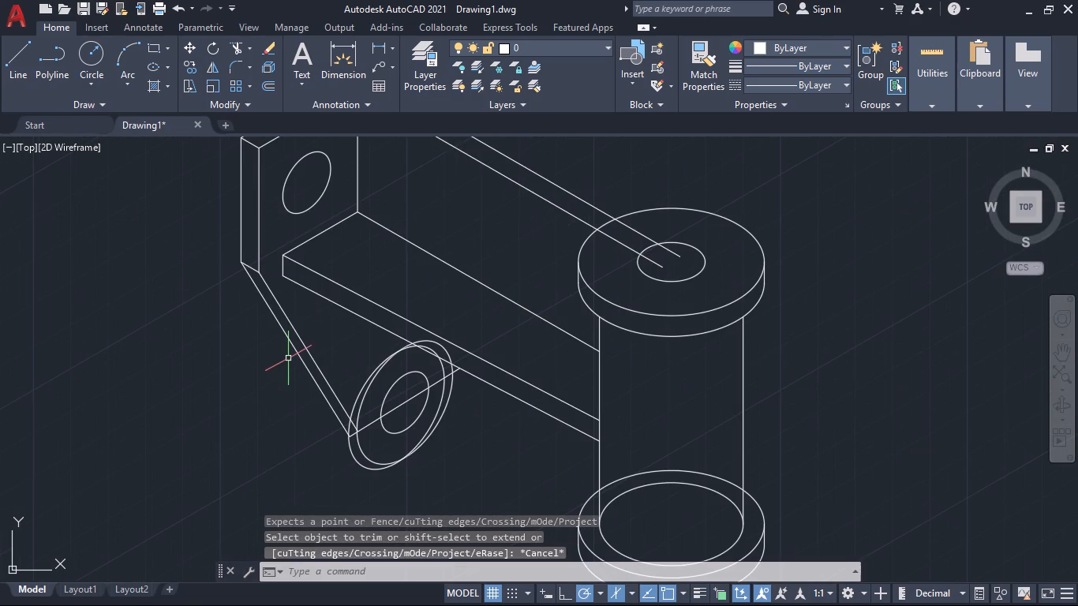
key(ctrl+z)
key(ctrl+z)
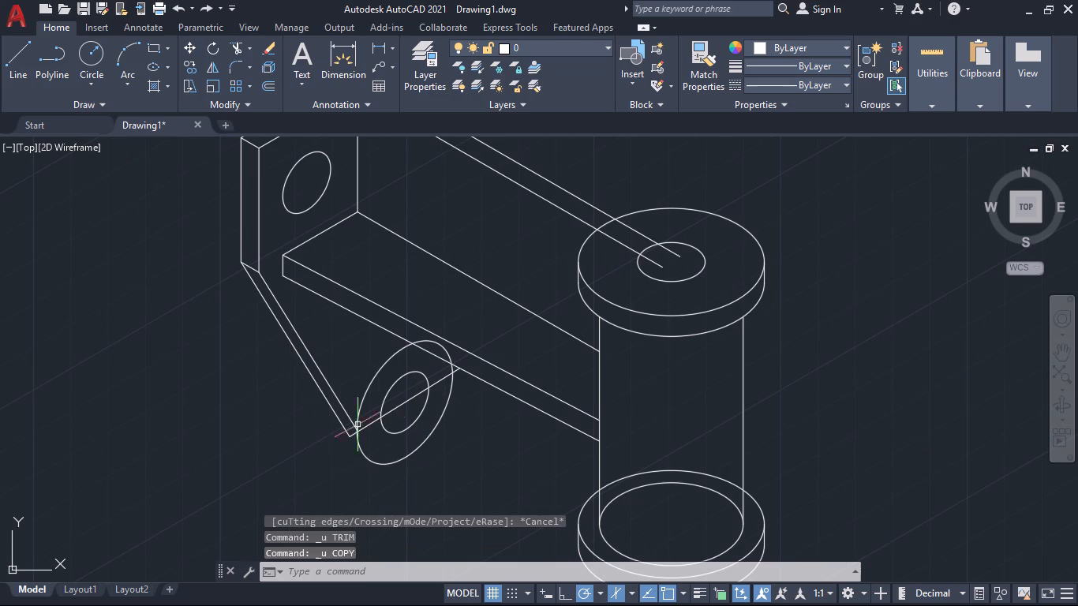
Copy the 16 mm radius isocircle from its centre 6 mm backward along 150°, with Ortho on and the top isoplane active.
click(364, 399)
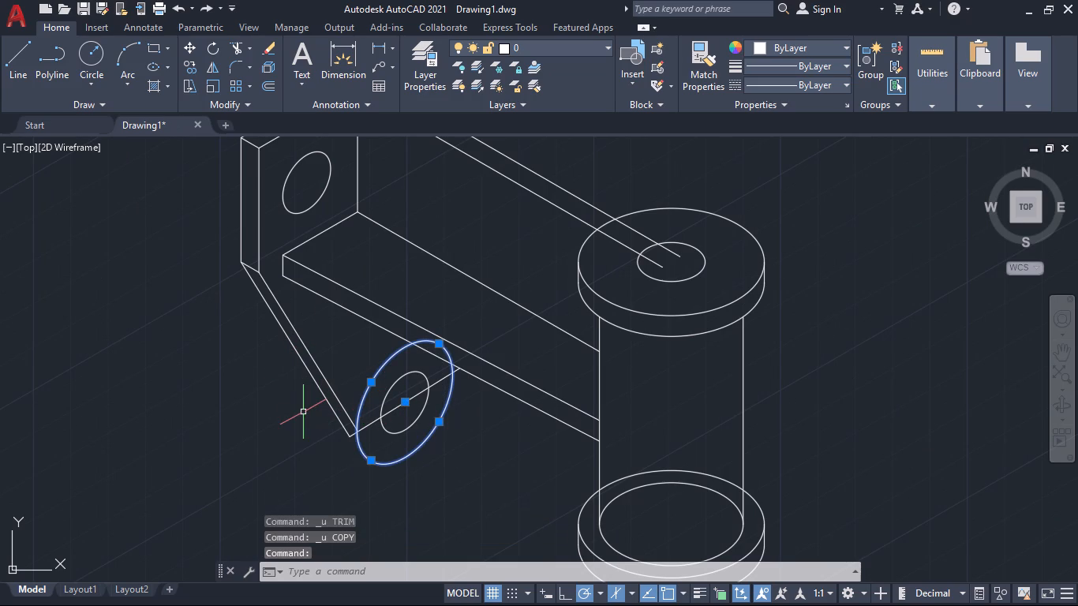
text(cp)
key(Return)
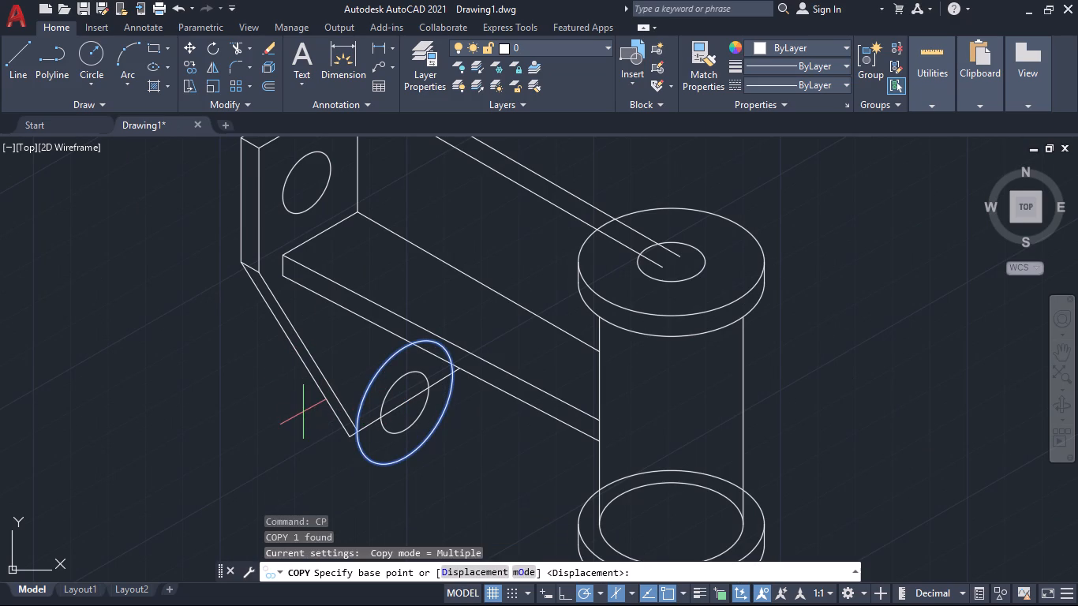
click(409, 402)
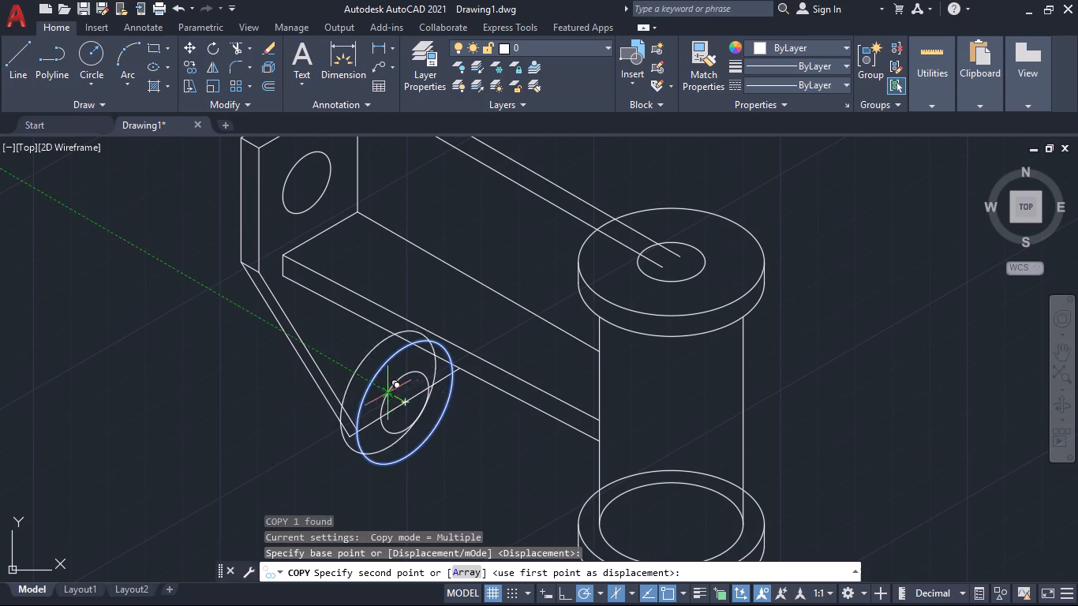
click(567, 597)
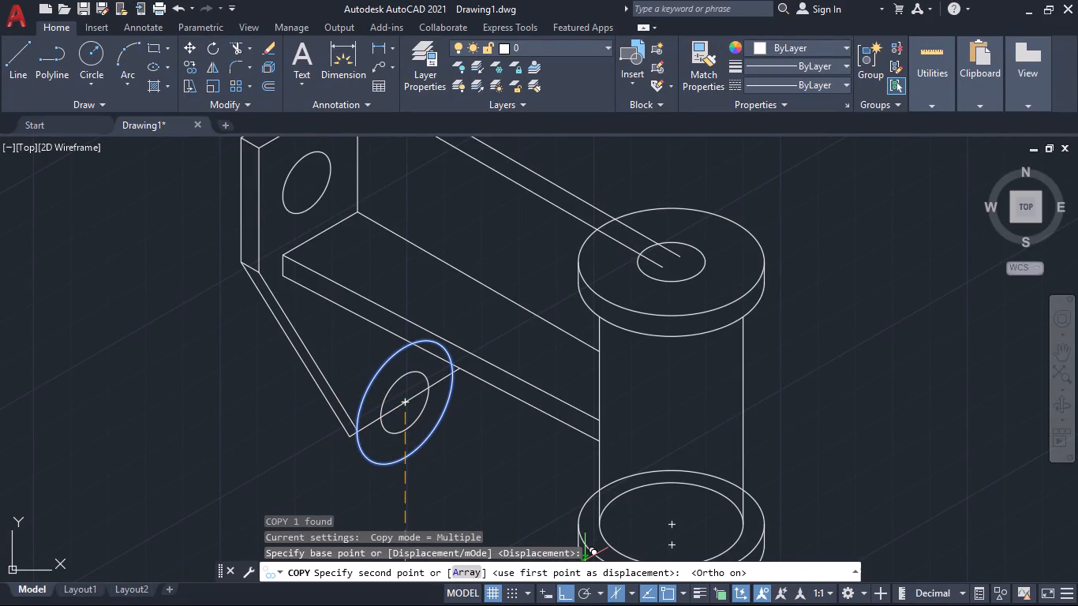
click(630, 593)
click(637, 555)
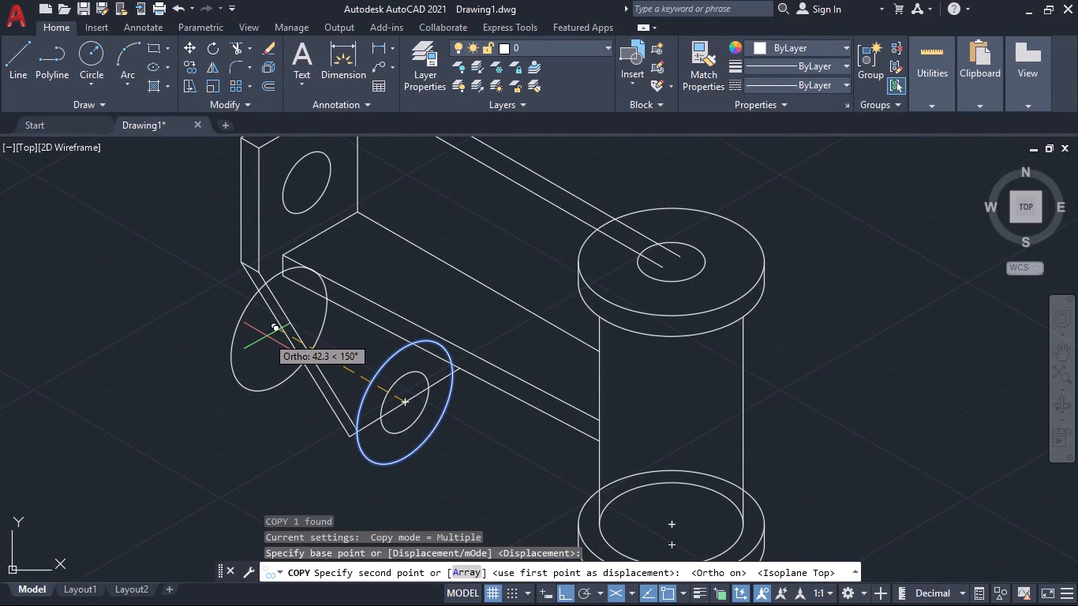
key(6)
key(Return)
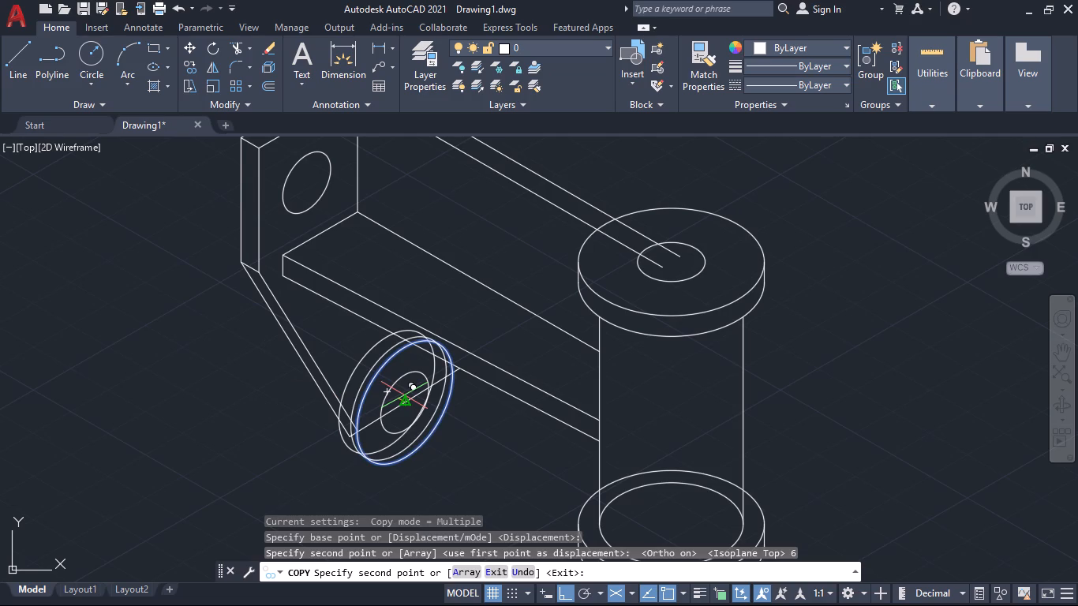
key(Escape)
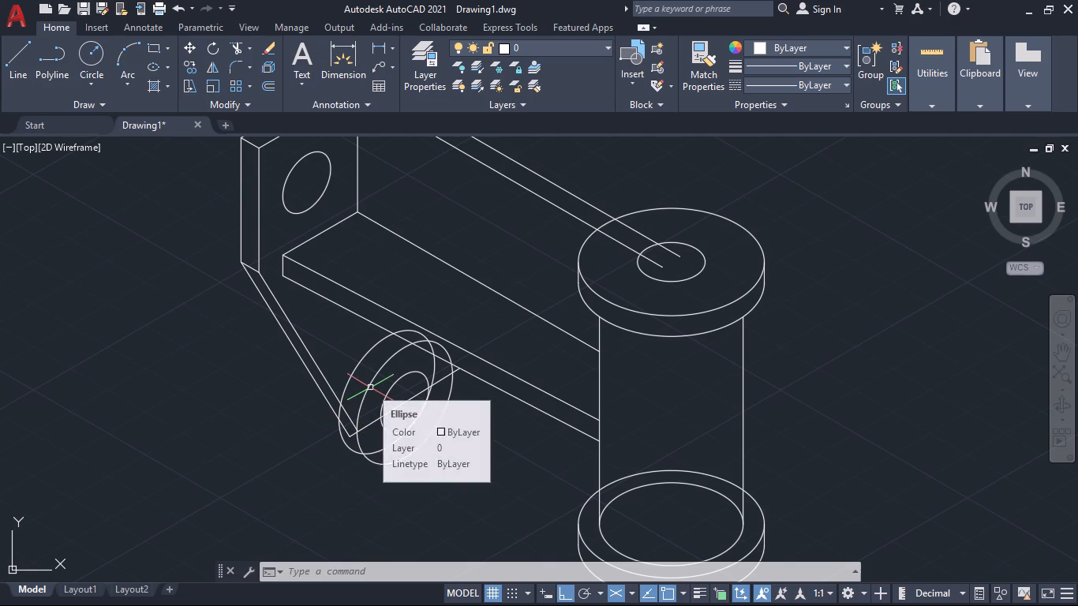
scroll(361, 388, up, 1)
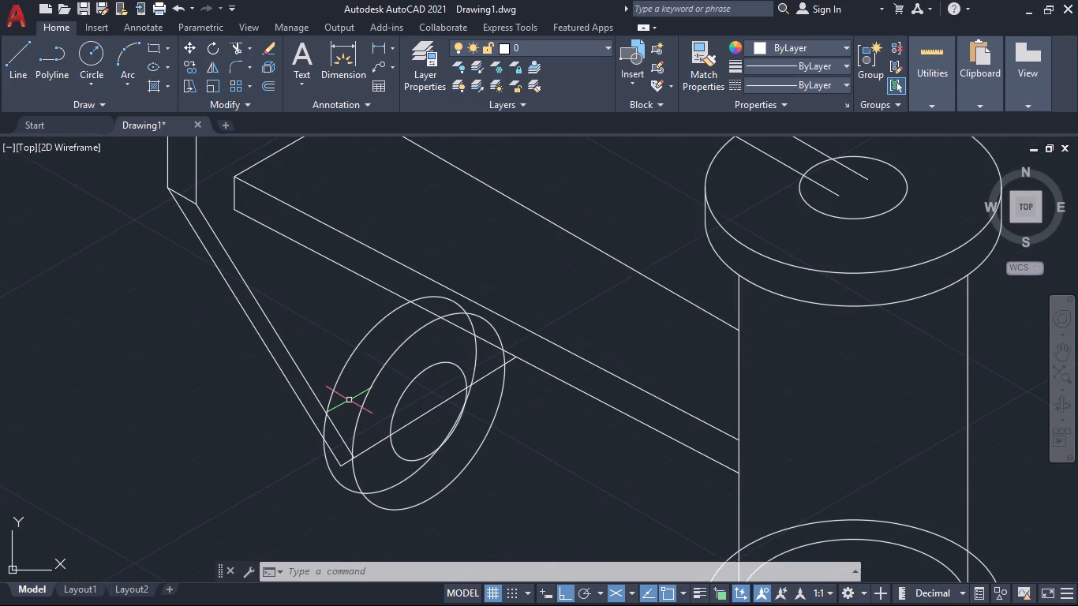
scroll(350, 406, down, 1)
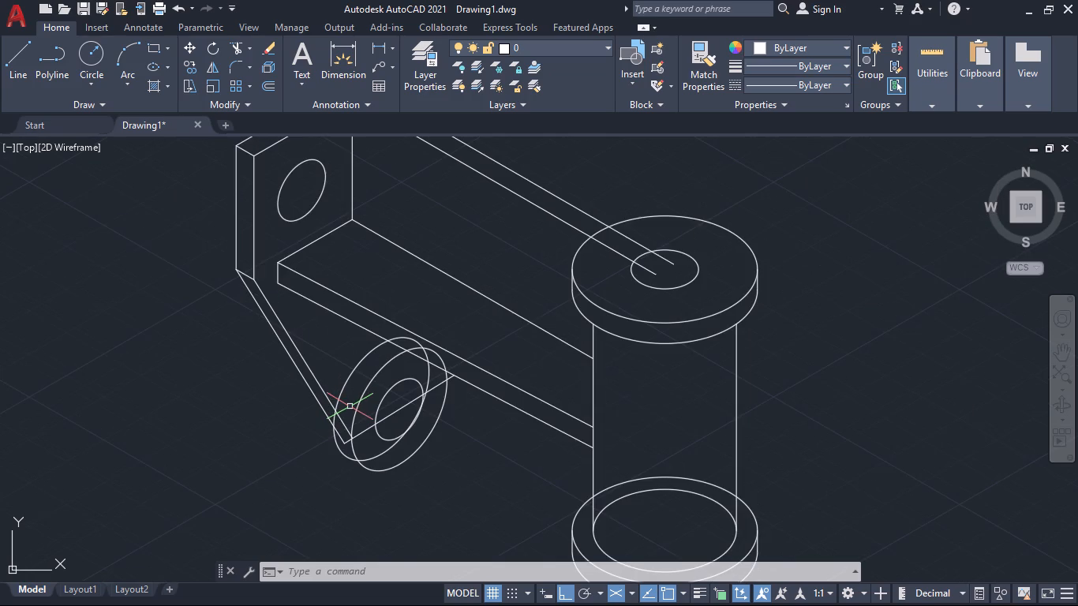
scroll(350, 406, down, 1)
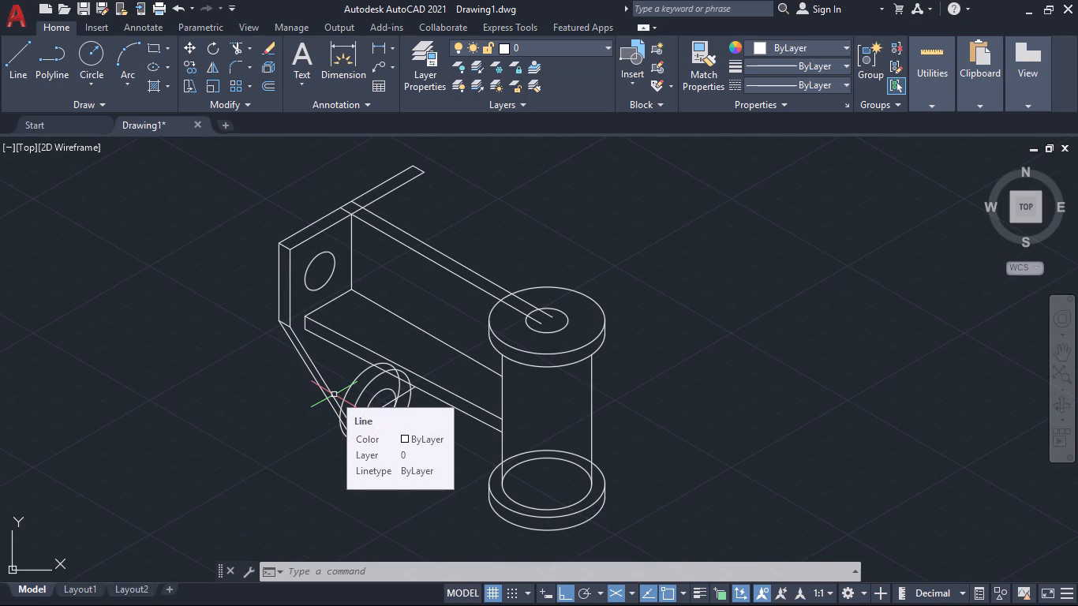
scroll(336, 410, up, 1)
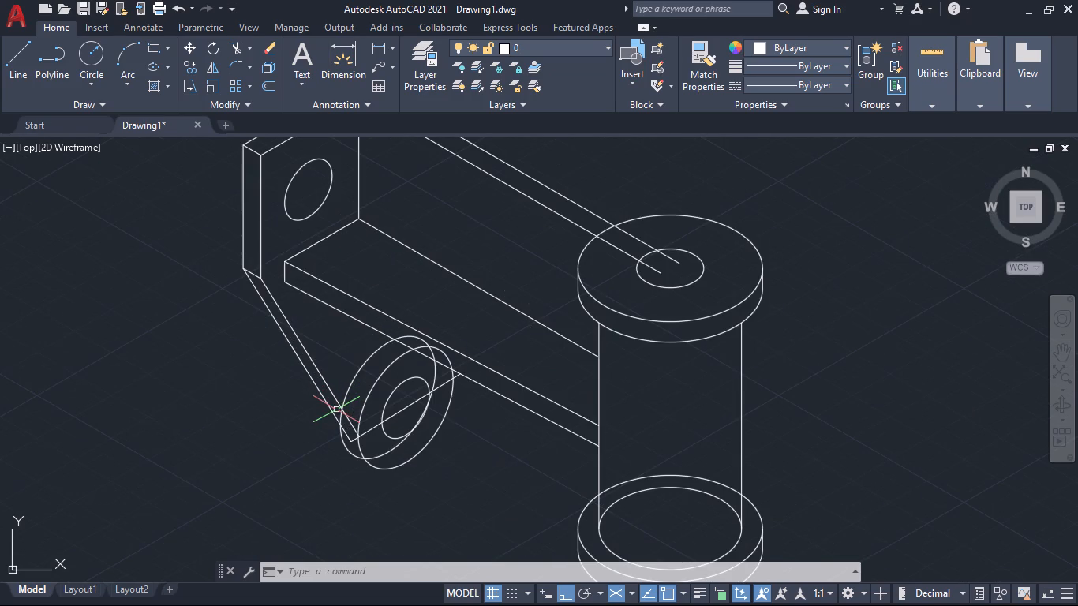
Trim both 16 mm radius isocircles to arcs between the slanted edges and lower plate, plus the back slanted edge's overhanging end.
text(tr)
key(Return)
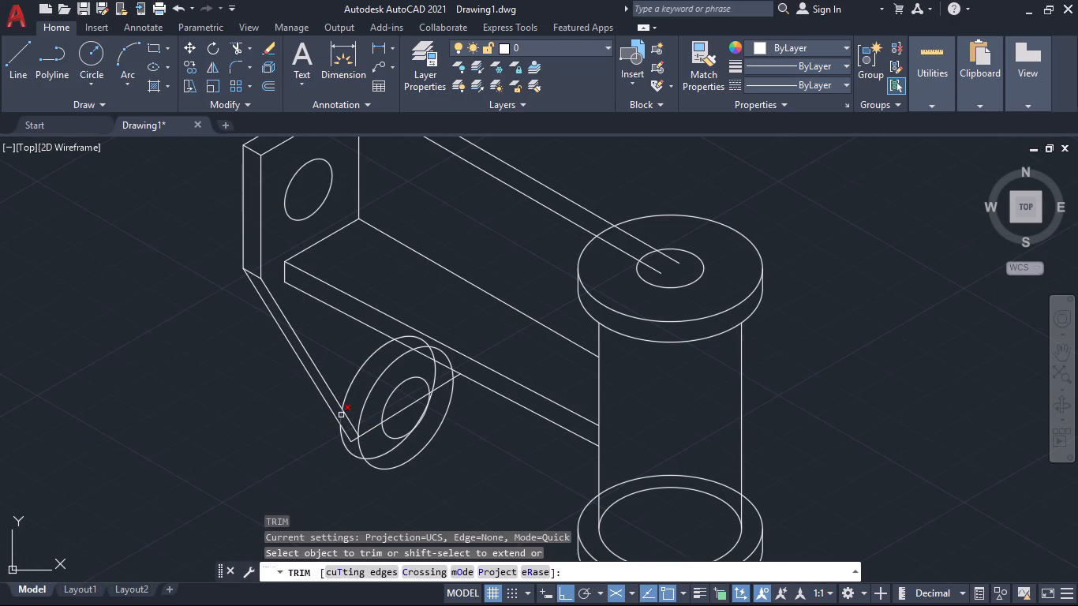
click(341, 415)
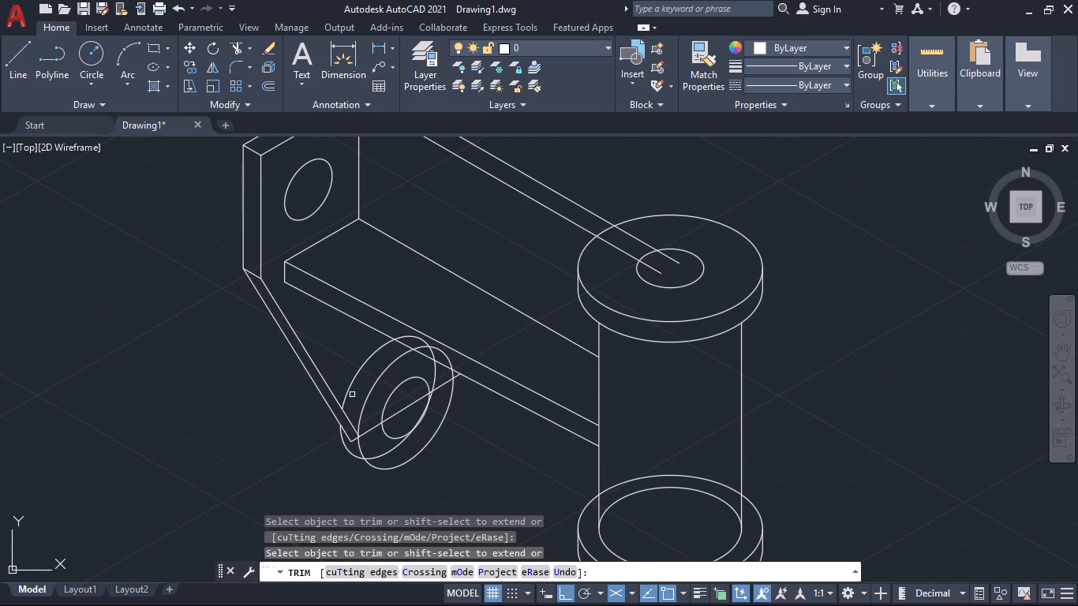
click(350, 391)
click(395, 331)
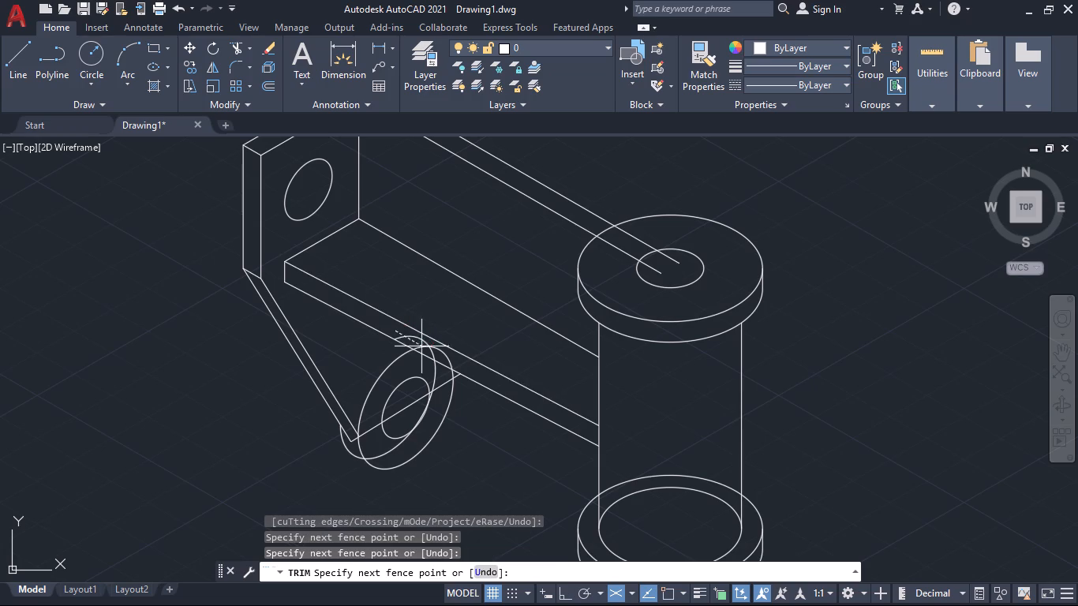
click(463, 367)
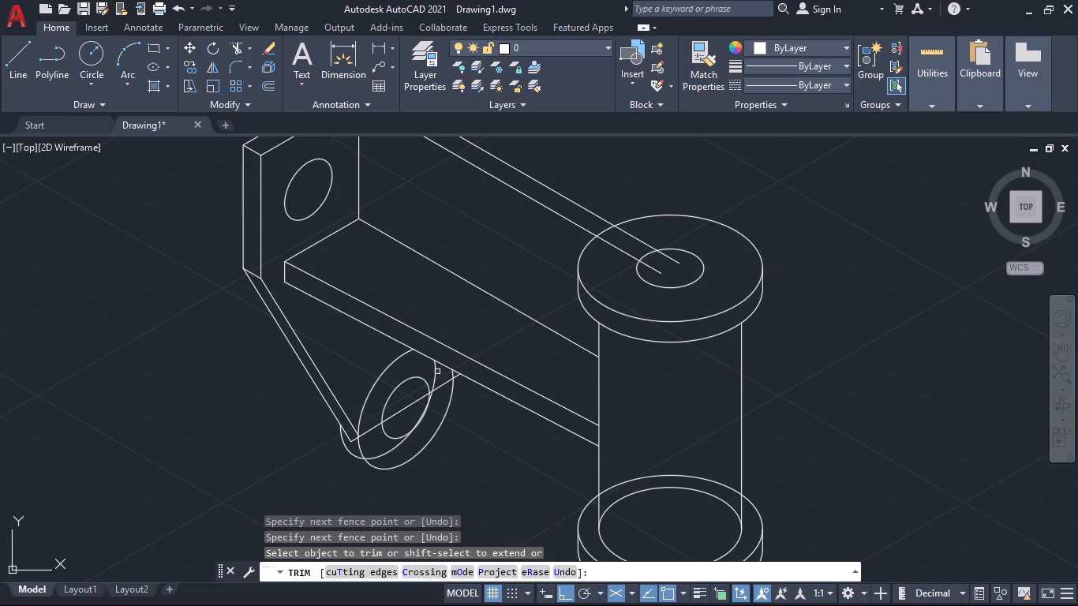
click(402, 368)
click(360, 366)
click(350, 436)
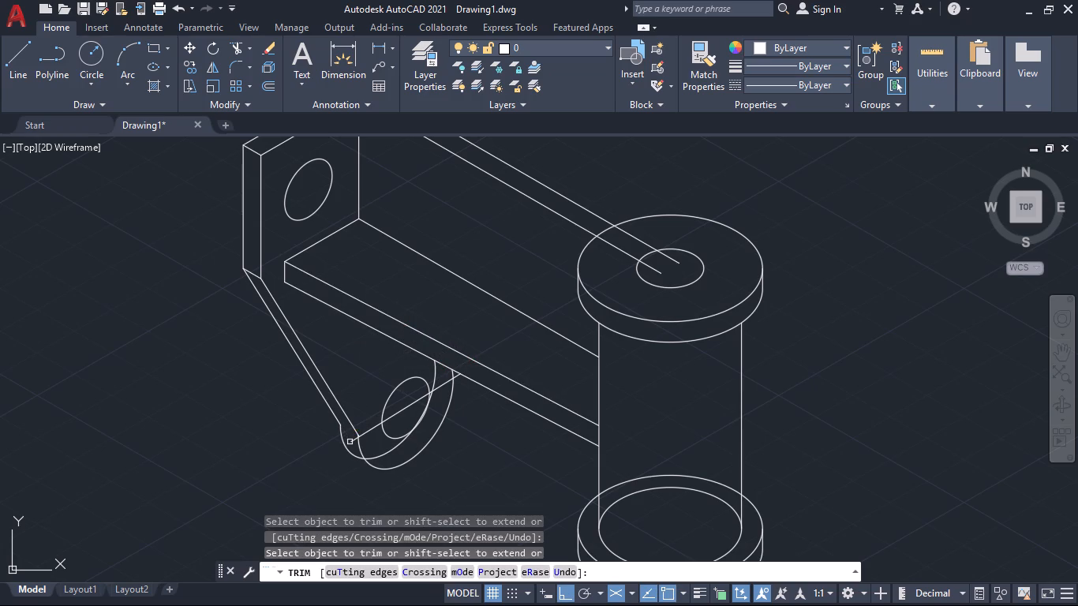
click(352, 443)
Trim away the construction line crossing the lower hole, along with the back arc's segment between that line and the lower plate.
scroll(320, 392, up, 1)
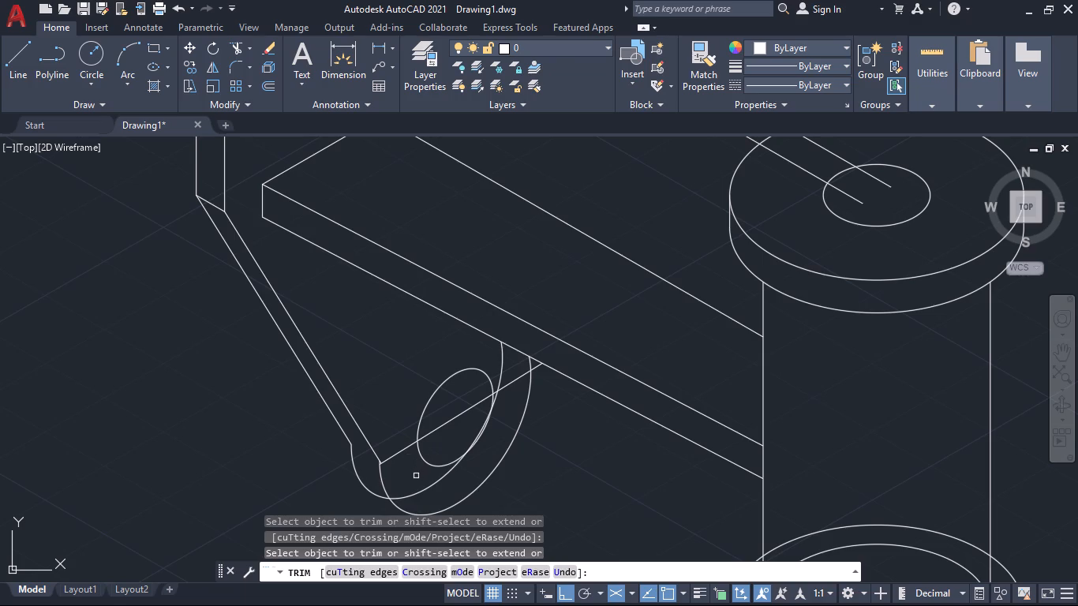
middle_drag(416, 477, 375, 450)
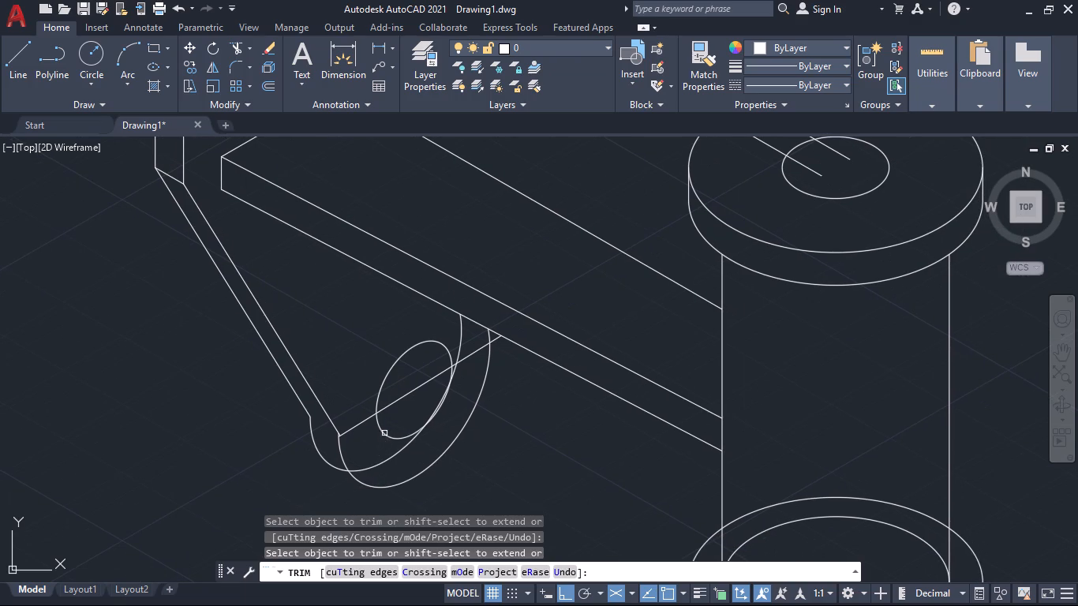
click(368, 420)
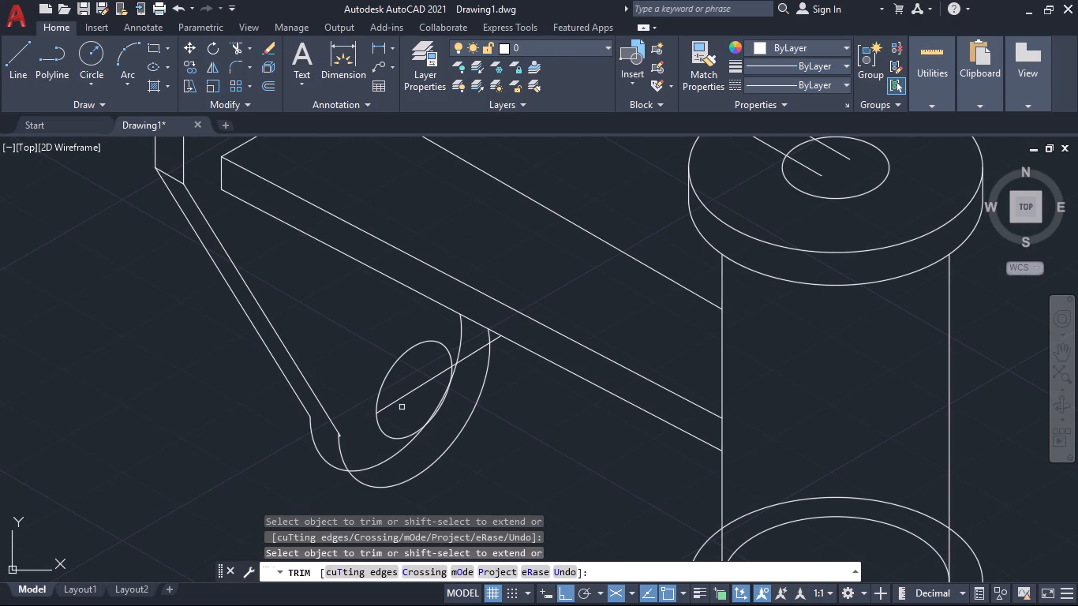
click(402, 398)
scroll(455, 363, up, 2)
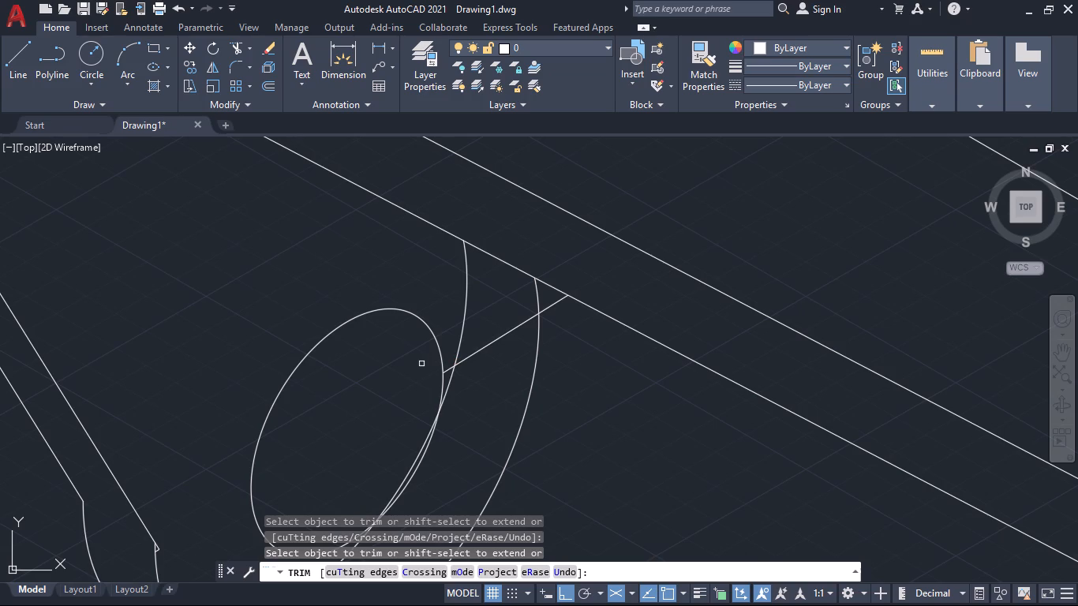
scroll(421, 364, down, 2)
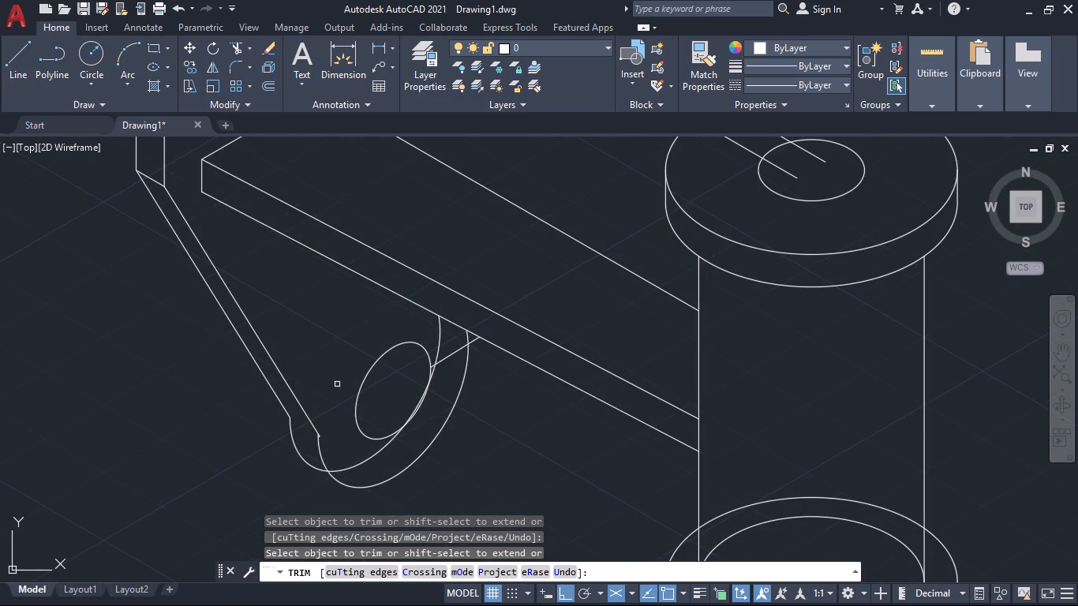
click(451, 361)
click(433, 343)
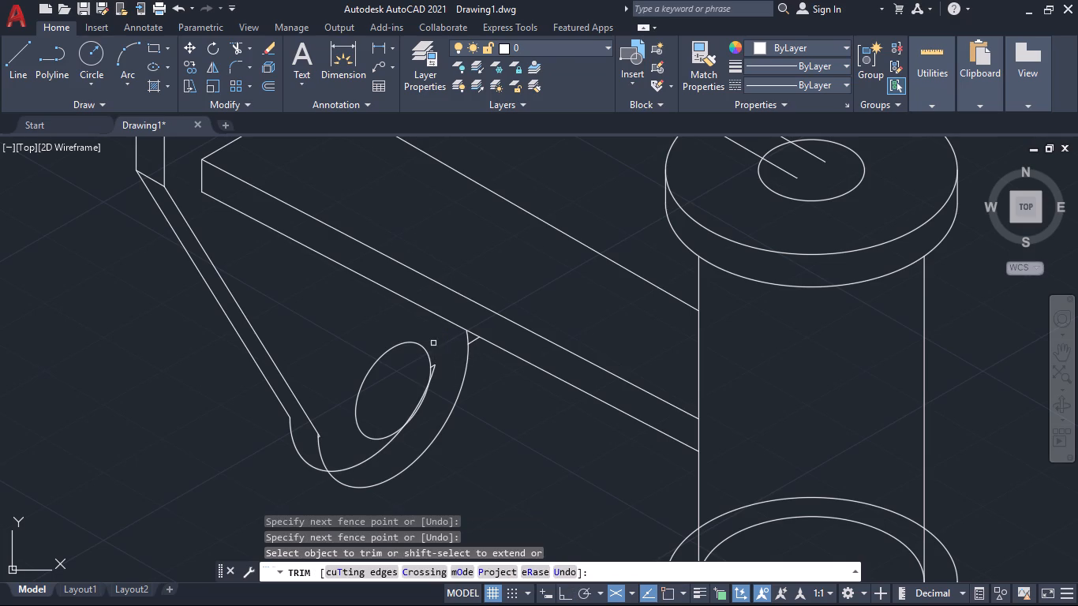
click(476, 344)
click(472, 340)
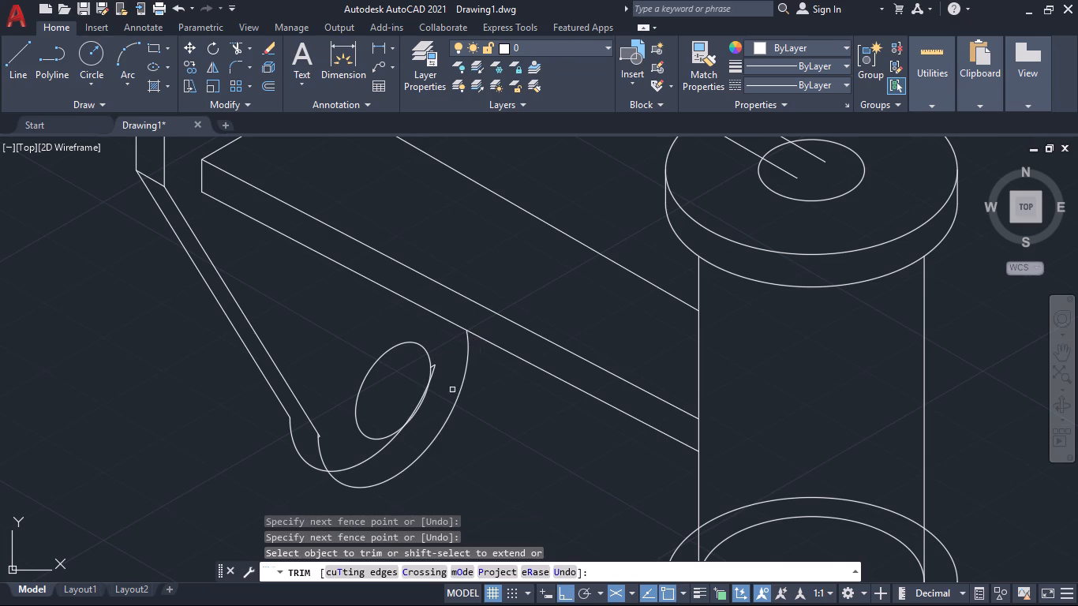
scroll(435, 377, up, 3)
click(418, 326)
click(422, 364)
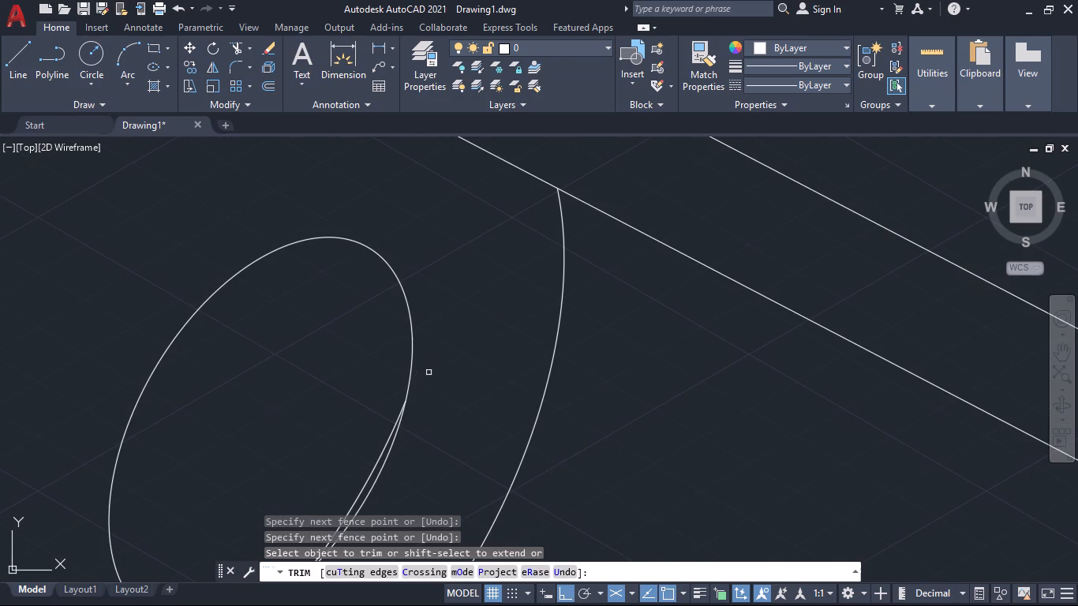
Trim the back arc's hidden portion behind the front face and the leftover stub at the front slanted edge's lower end.
scroll(435, 407, down, 2)
scroll(399, 458, up, 4)
click(397, 412)
scroll(477, 401, down, 4)
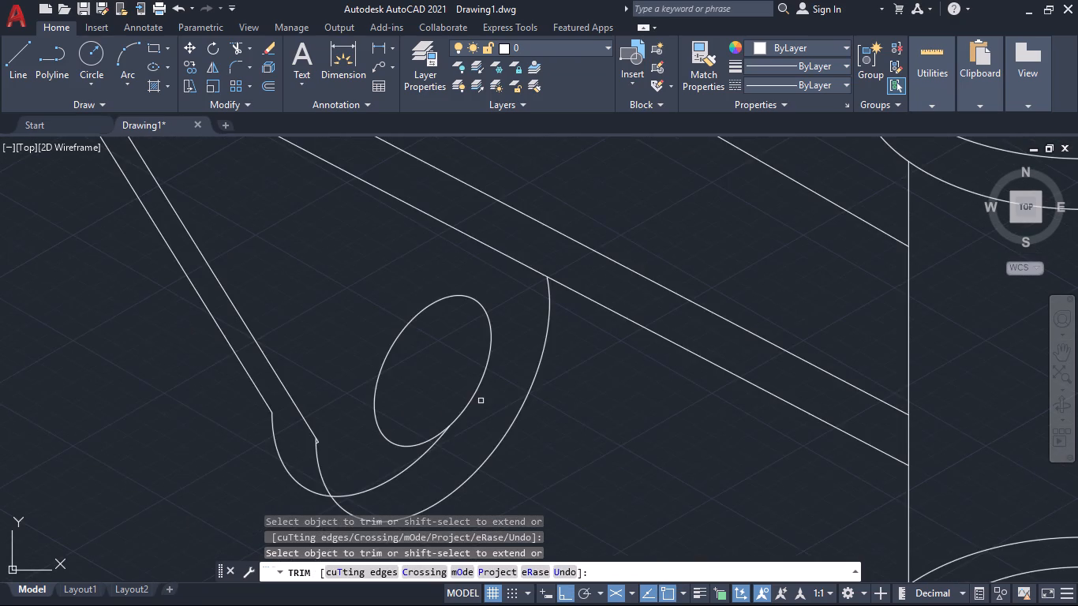
middle_drag(484, 413, 514, 345)
click(466, 425)
click(417, 402)
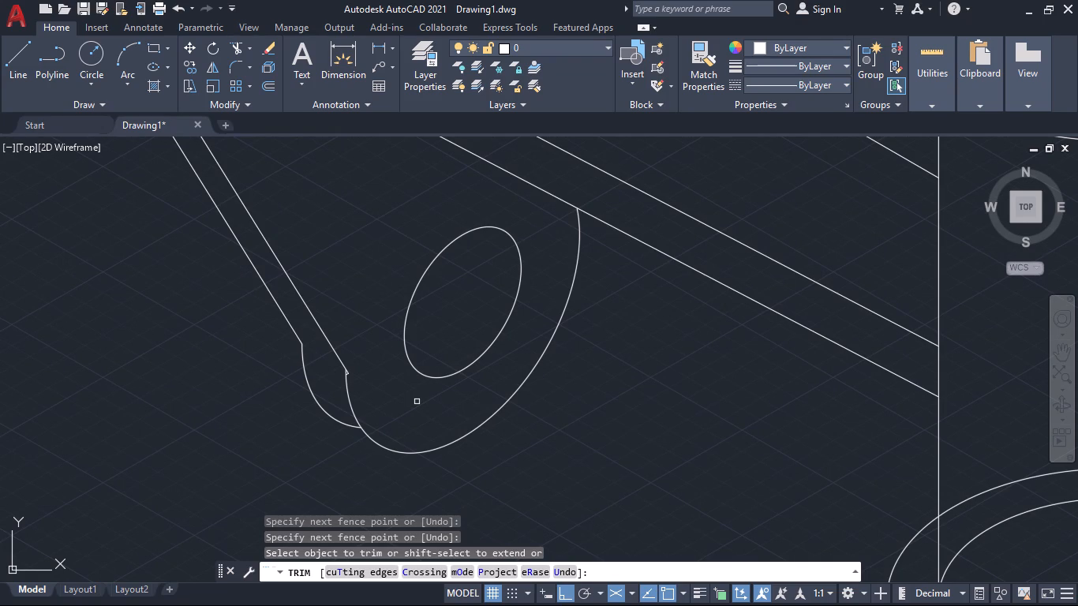
middle_drag(402, 402, 398, 375)
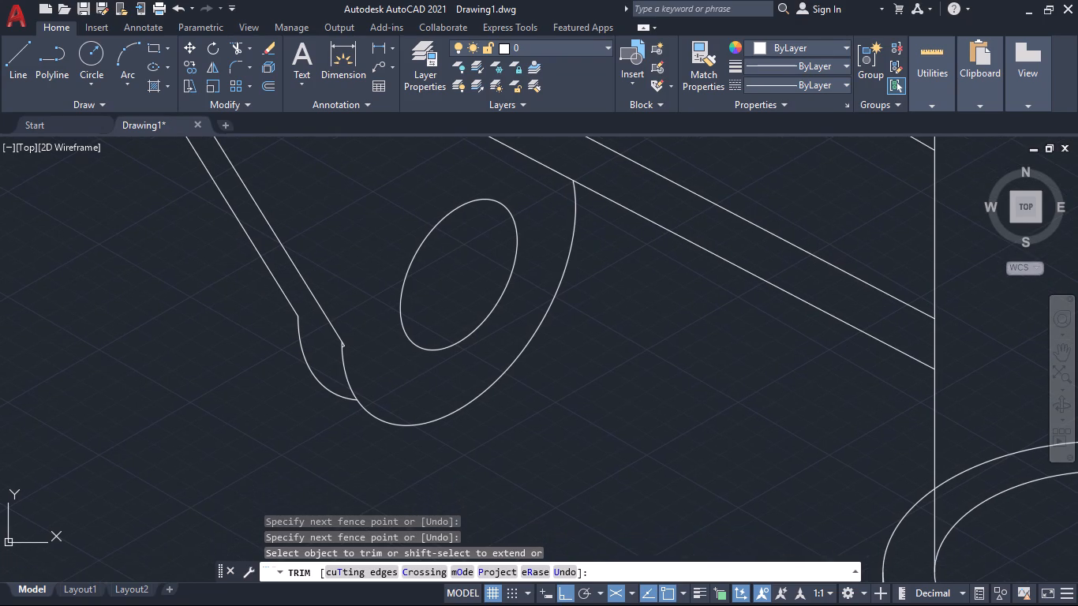
scroll(340, 339, up, 5)
click(372, 343)
click(364, 402)
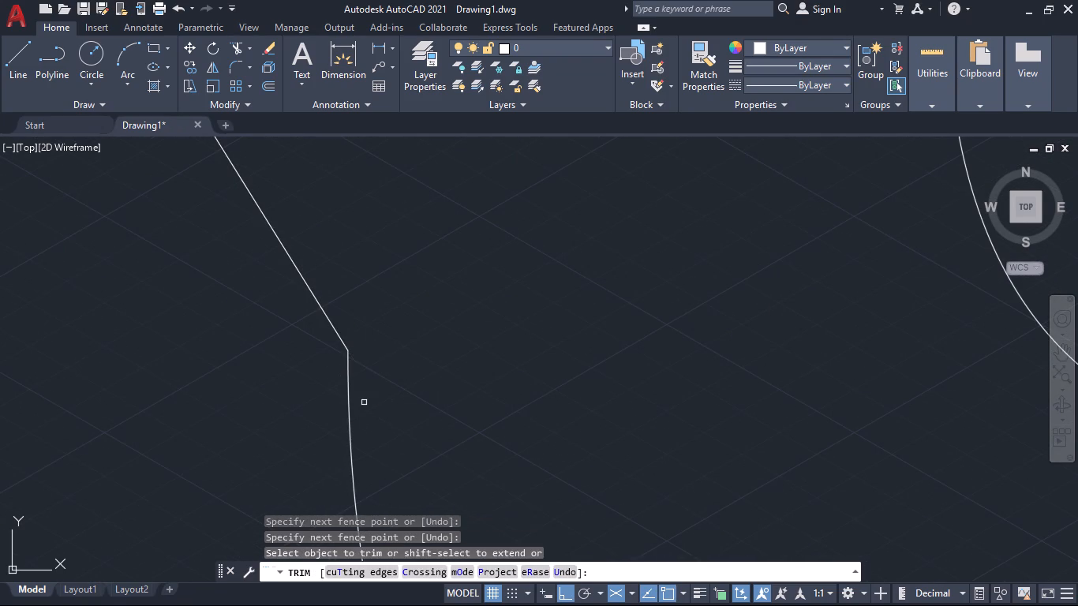
scroll(384, 386, down, 4)
scroll(447, 395, down, 2)
middle_drag(417, 324, 400, 297)
middle_drag(384, 275, 432, 340)
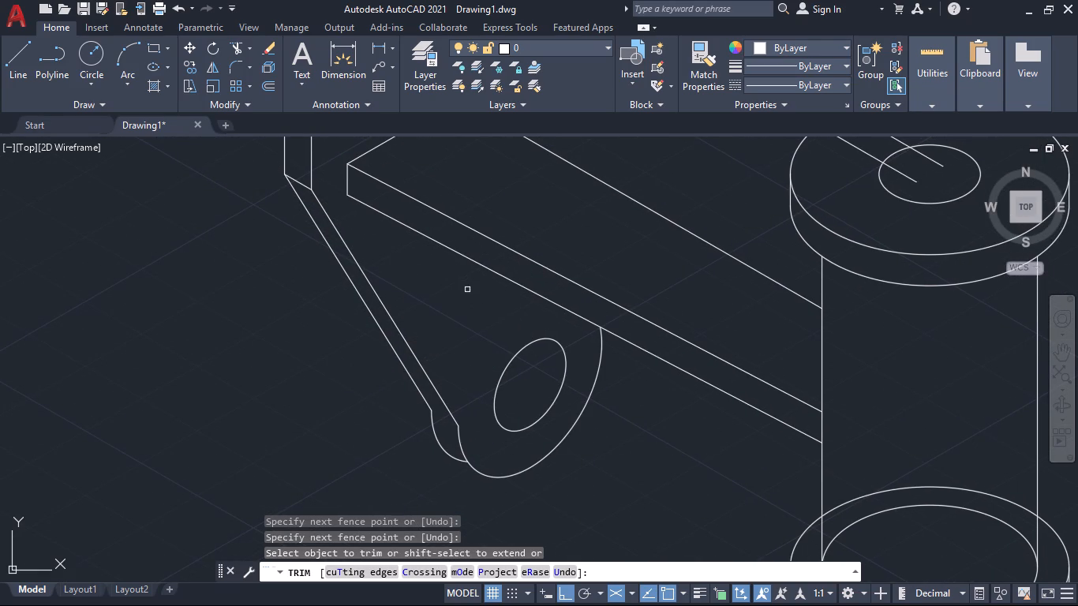
key(Escape)
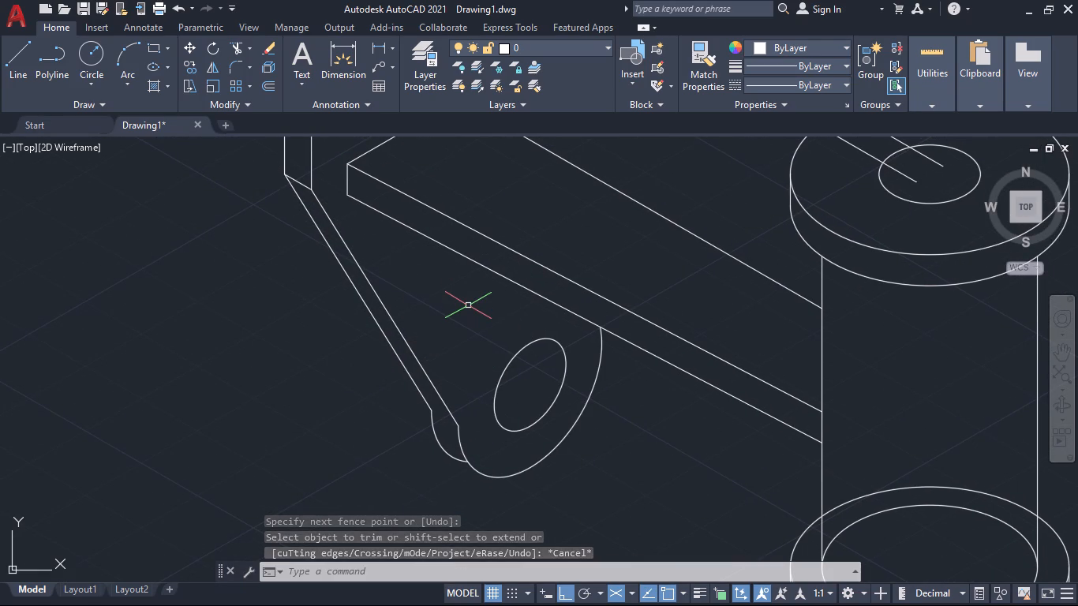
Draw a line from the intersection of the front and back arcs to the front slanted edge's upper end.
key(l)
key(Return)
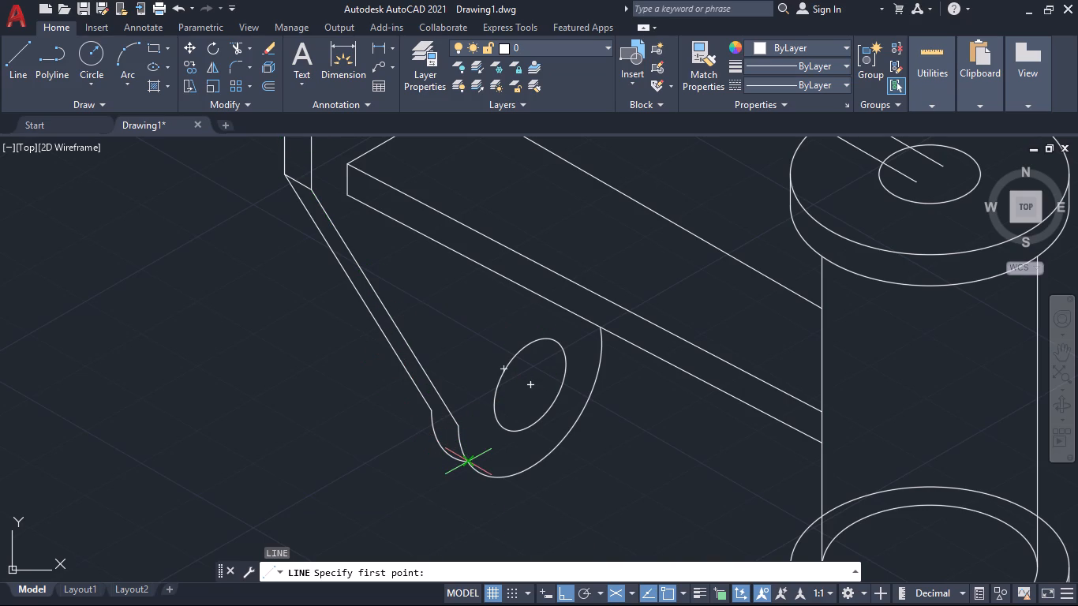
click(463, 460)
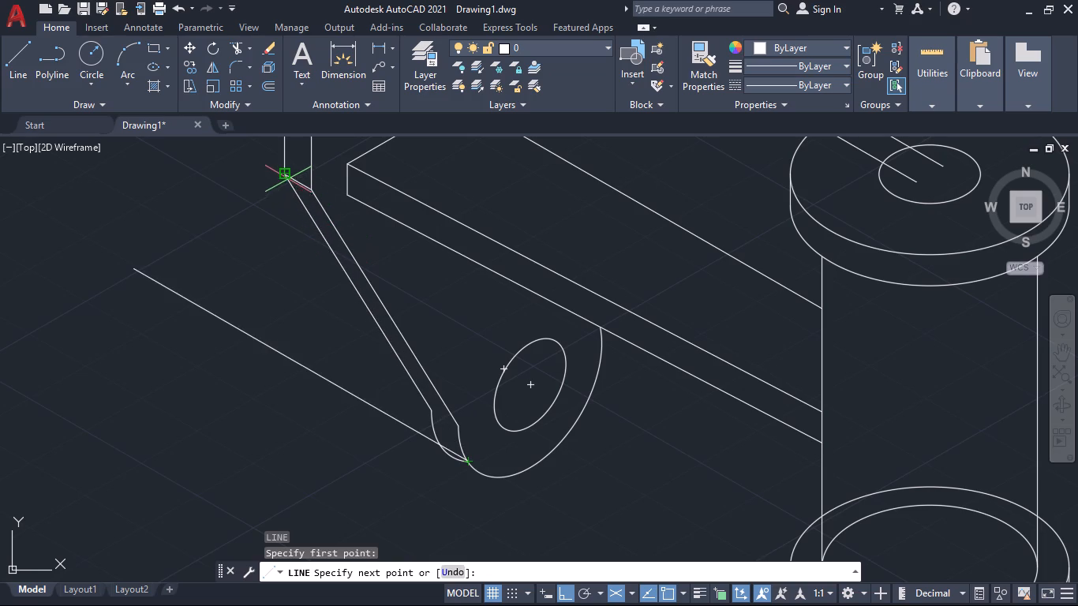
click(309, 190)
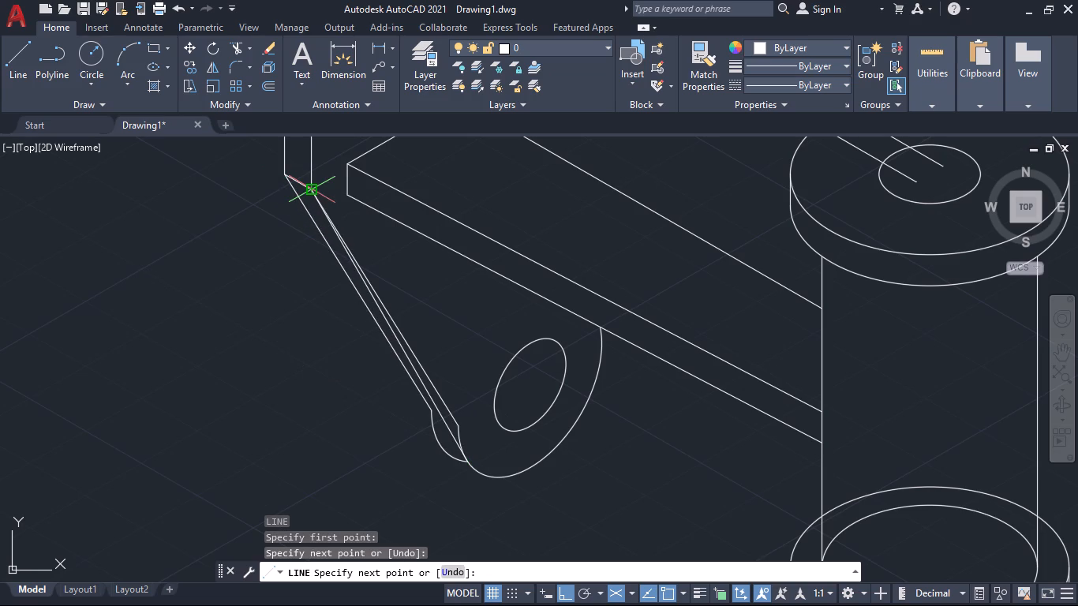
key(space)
Draw a line from the back arc, just before it meets the front arc, to the back slanted edge's upper end.
key(space)
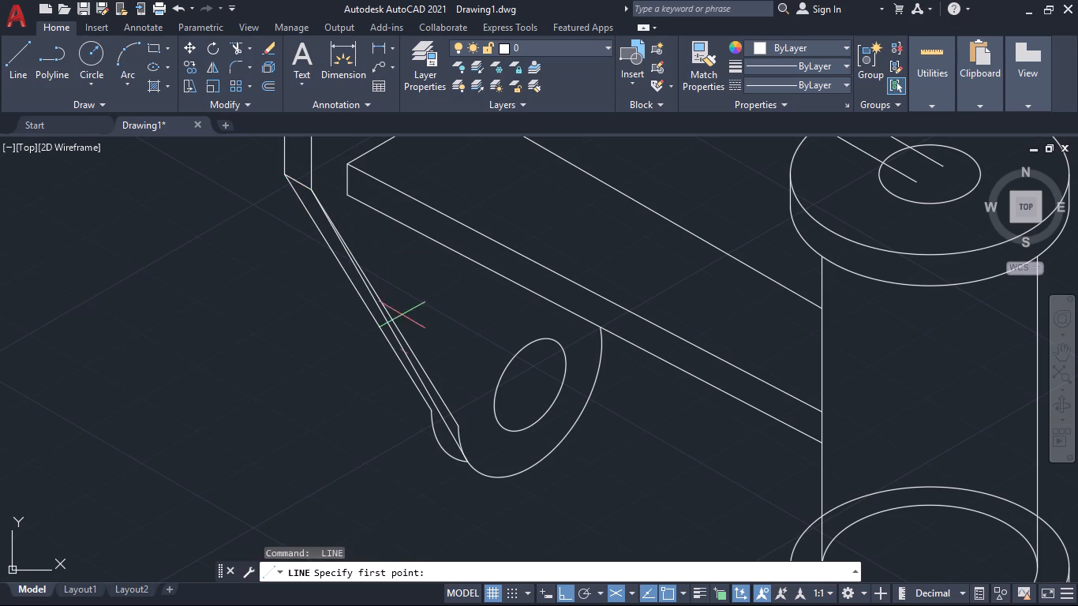
click(450, 458)
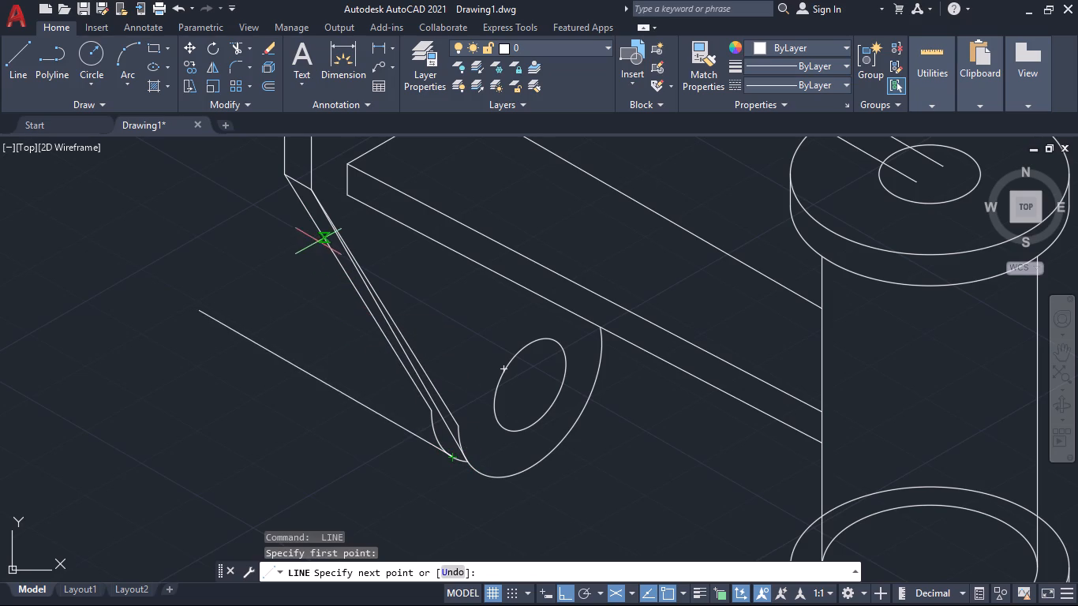
click(285, 177)
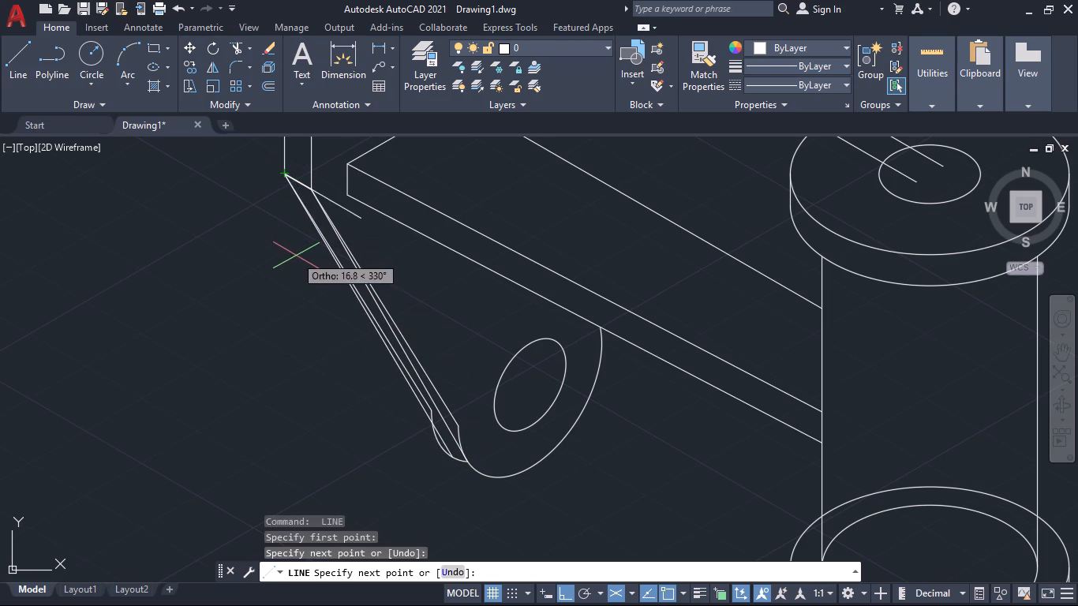
key(space)
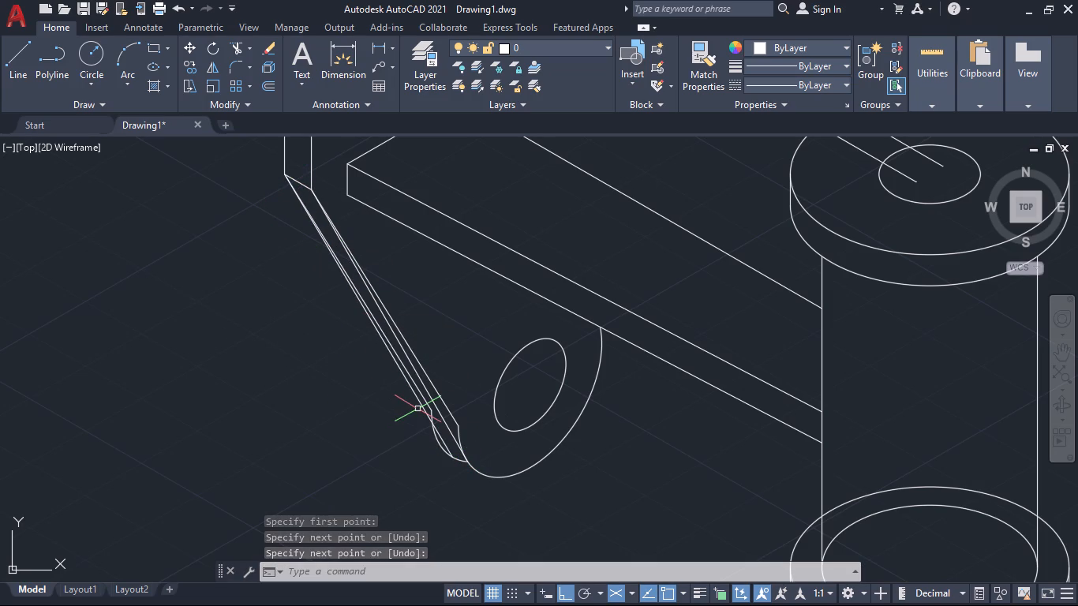
Erase the original back slanted edge and the line joining the arc intersection to the front slanted edge's upper end.
scroll(418, 402, up, 2)
click(422, 386)
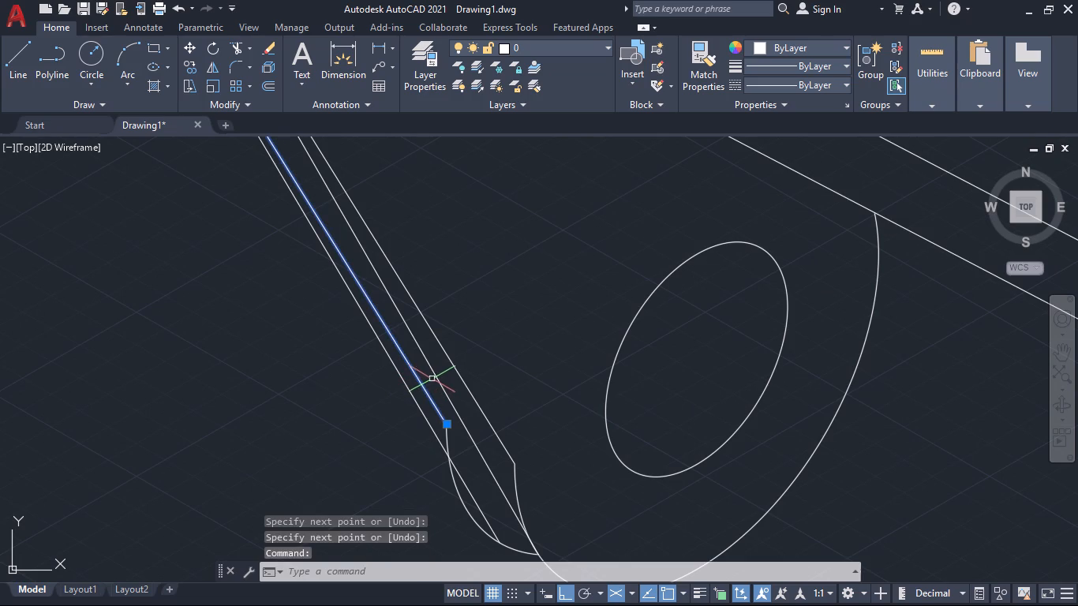
click(437, 378)
key(BackSpace)
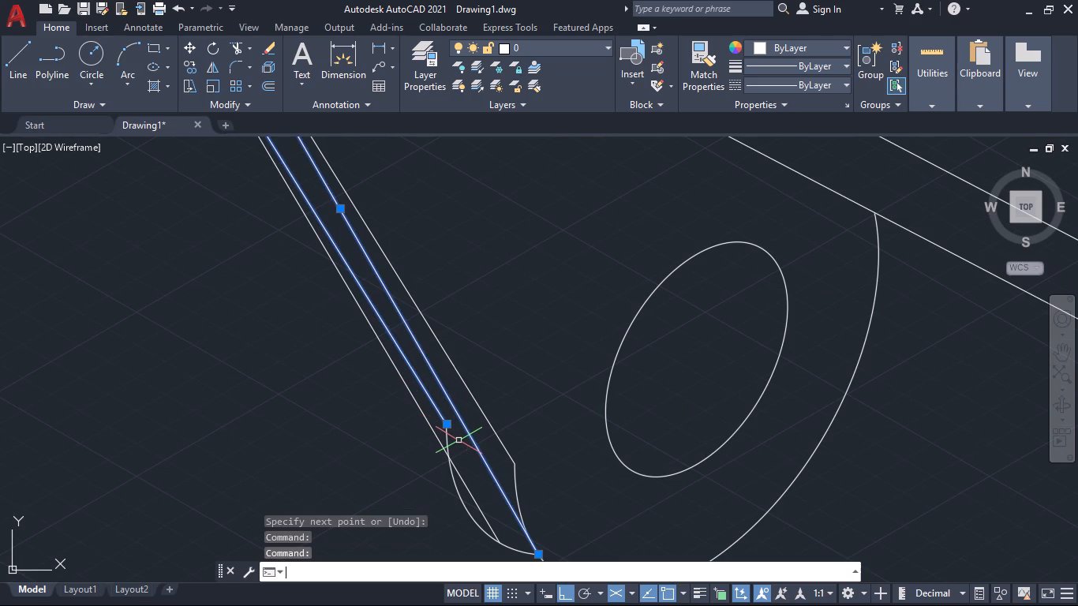
key(Delete)
Trim the back arc's portions above and outside the new back slanted line, keeping only its short lower piece.
scroll(459, 440, down, 3)
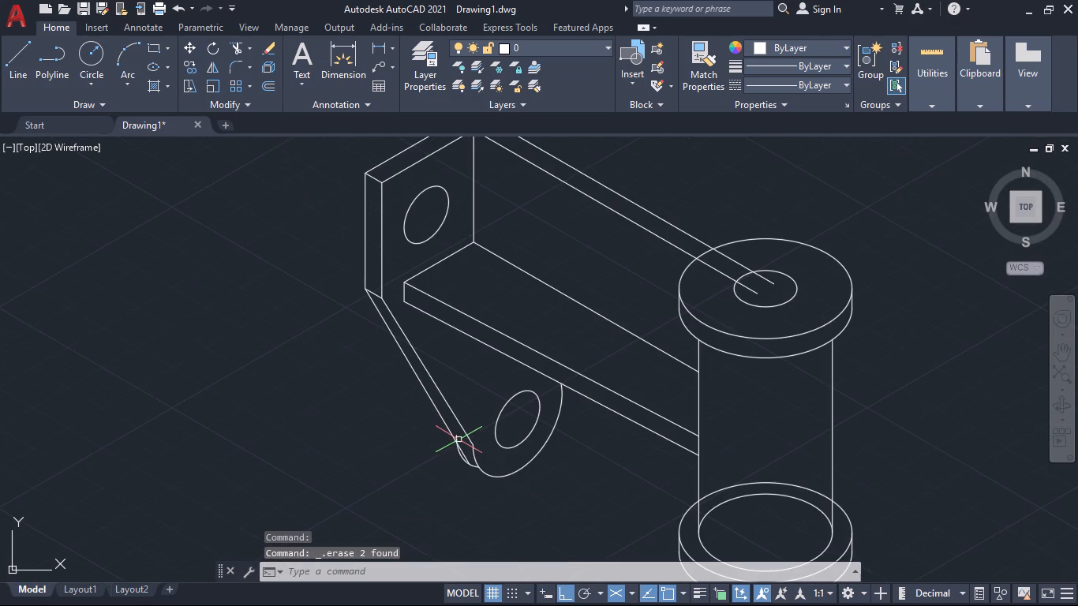
scroll(450, 444, up, 3)
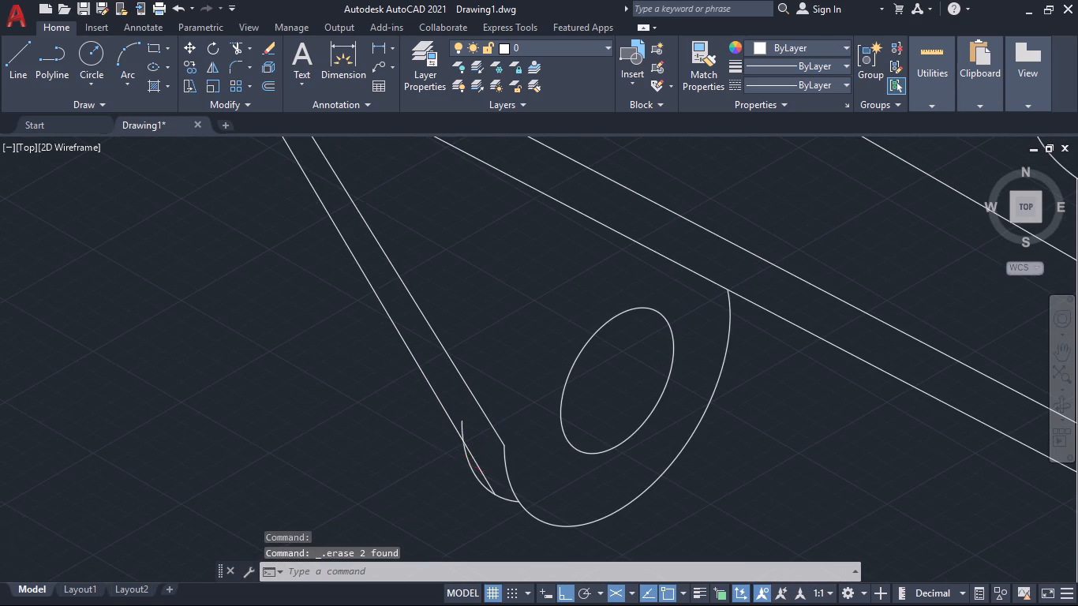
scroll(461, 459, up, 1)
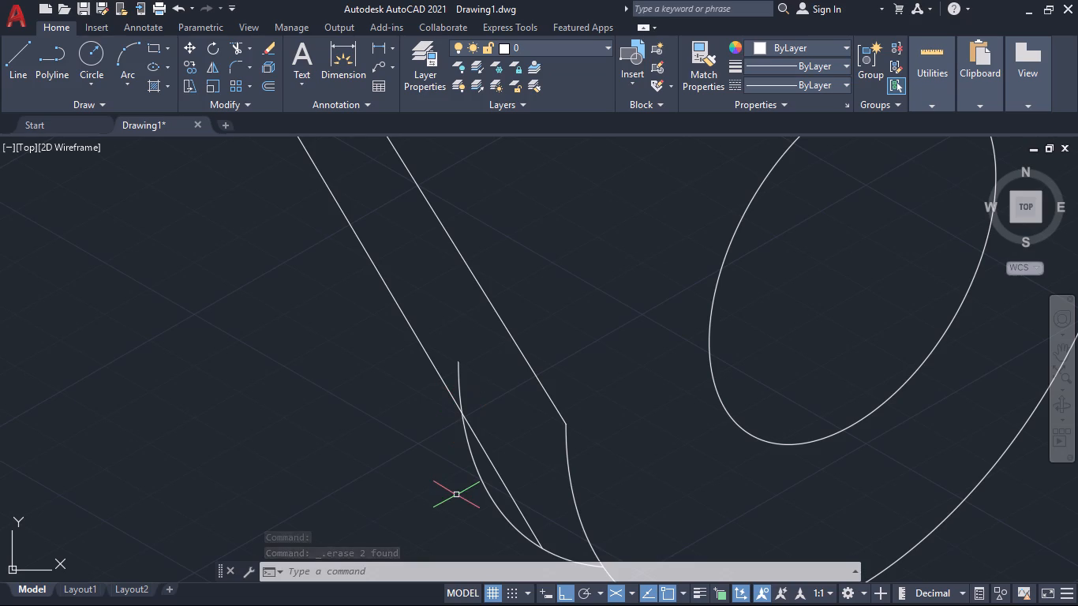
text(tr)
key(Return)
click(461, 390)
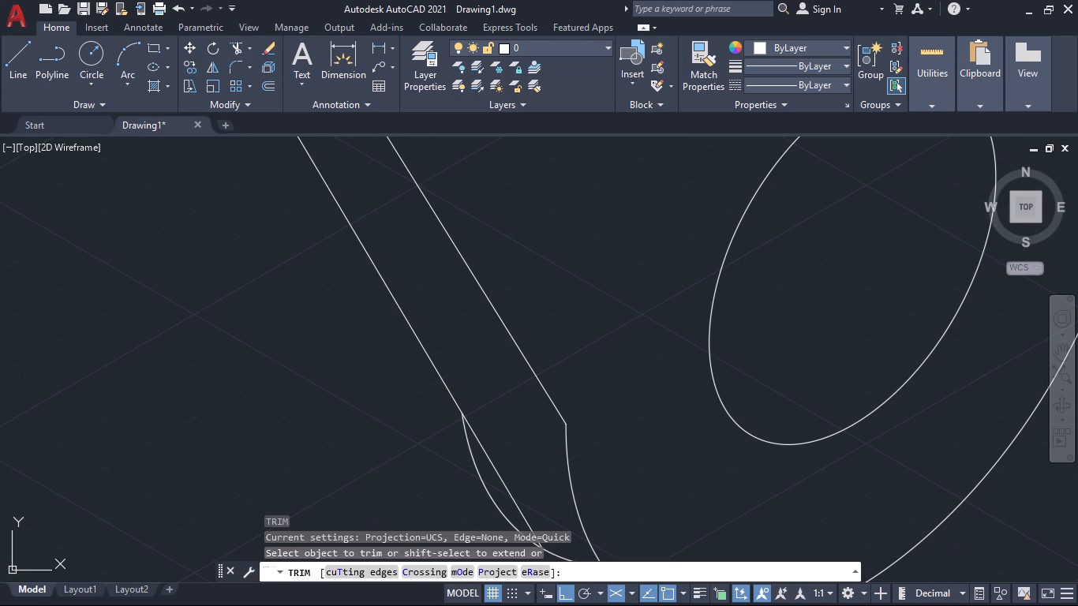
click(477, 462)
scroll(457, 474, down, 3)
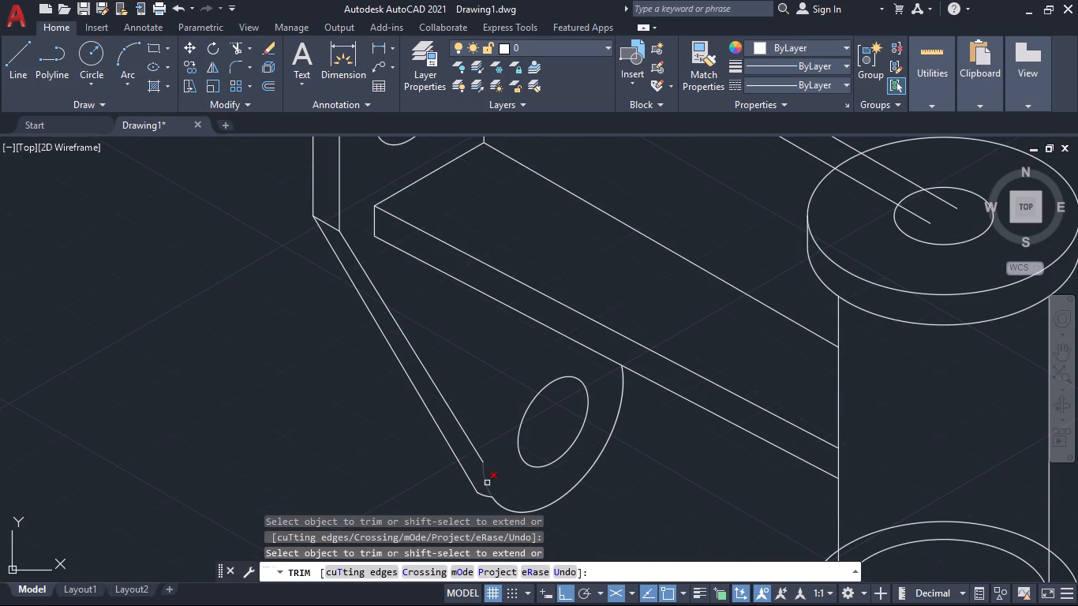
Remove the front slanted edge of the holed plate with Trim.
click(472, 442)
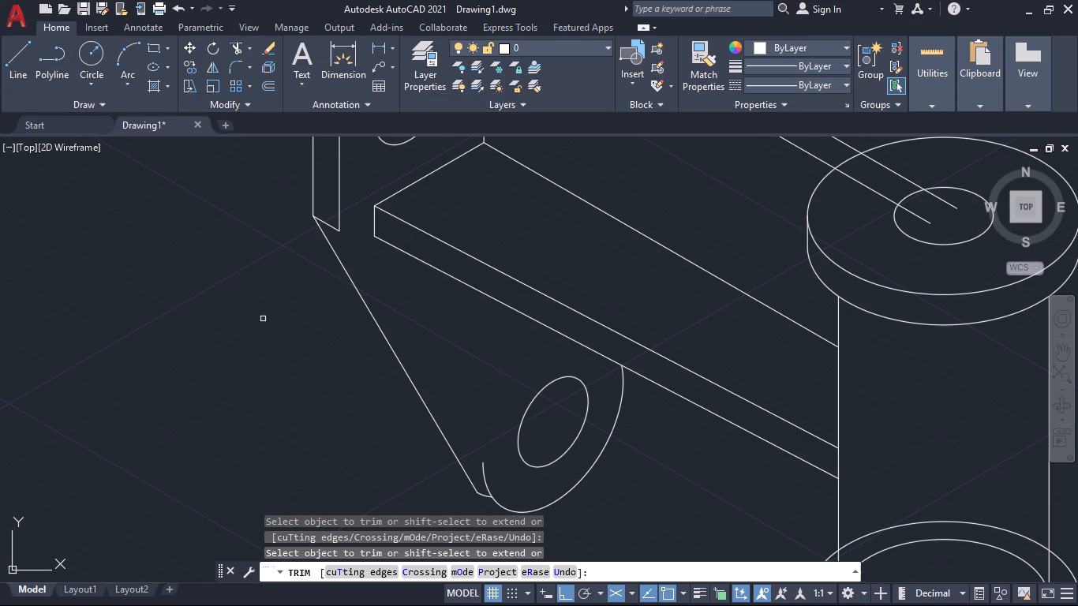
key(Escape)
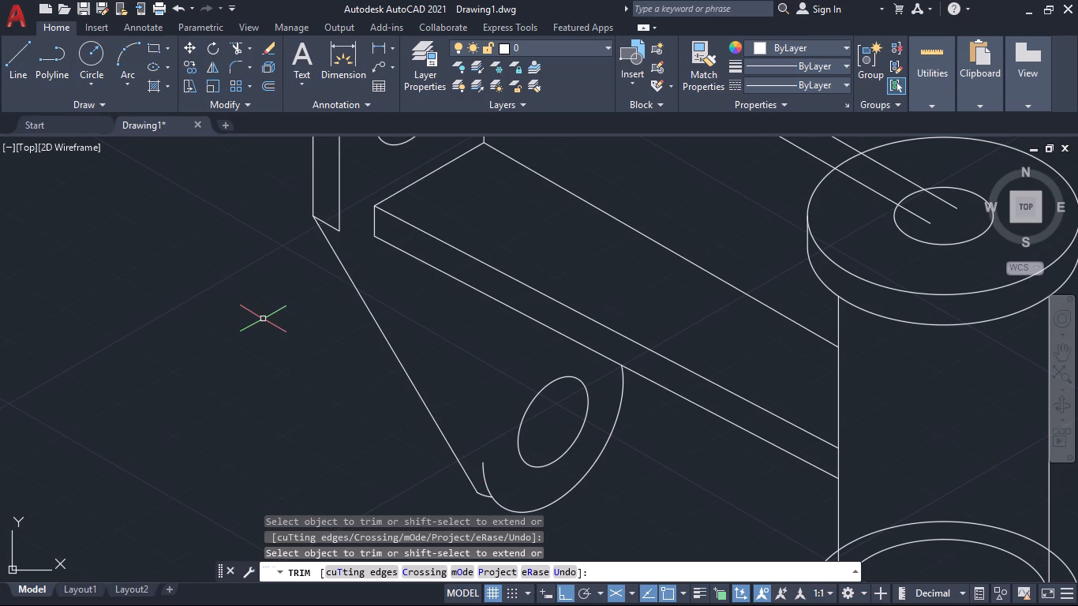
Copy the back slanted edge from its upper end to the lower end of the plate's front vertical edge.
text(co)
key(Return)
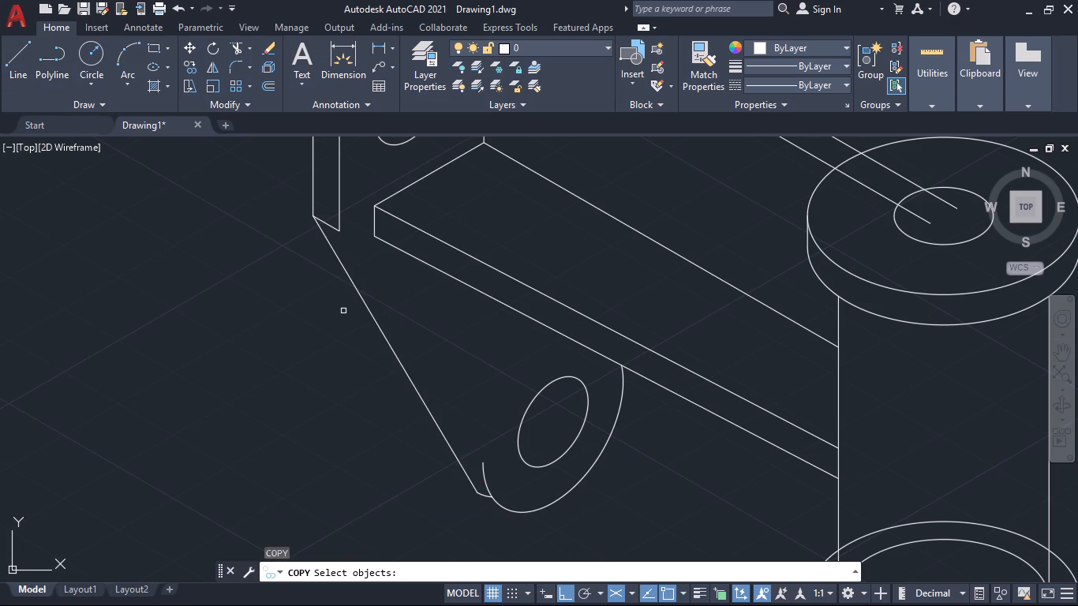
click(322, 235)
key(Return)
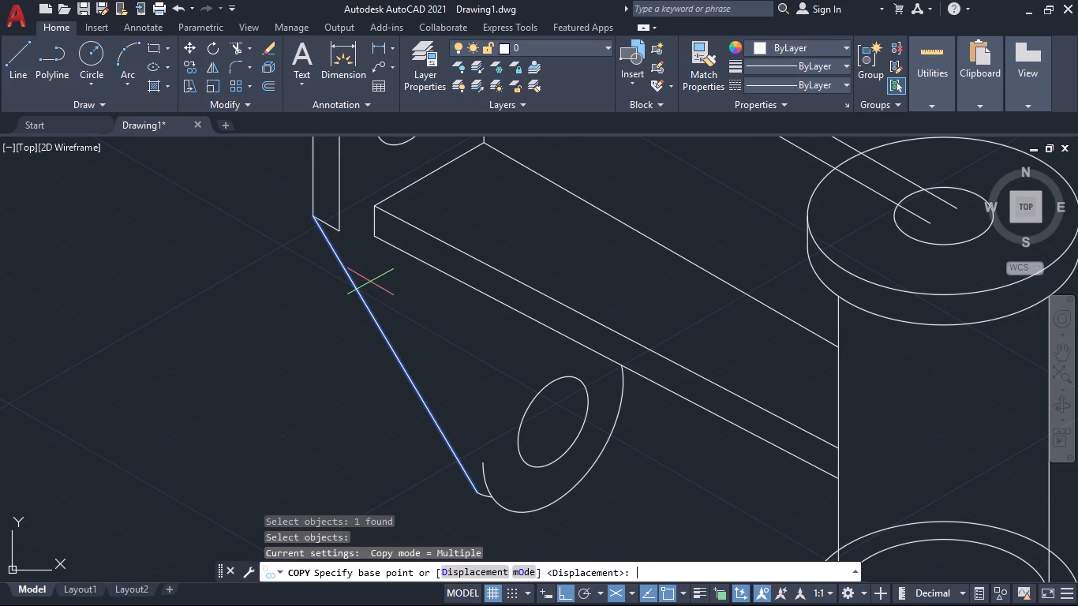
scroll(306, 244, up, 3)
middle_drag(303, 241, 305, 243)
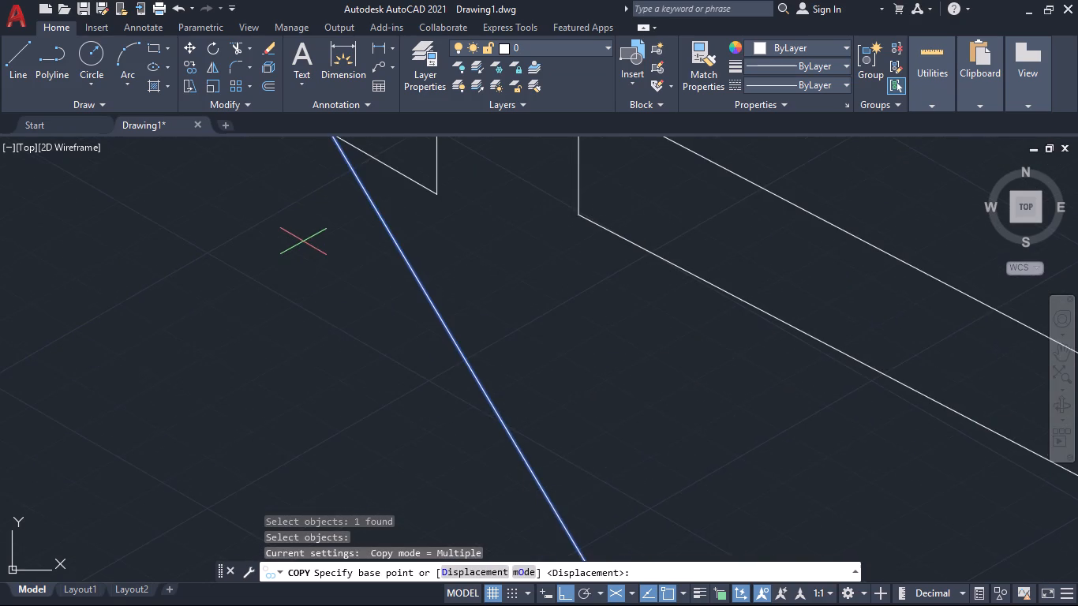
middle_drag(305, 243, 318, 373)
click(350, 267)
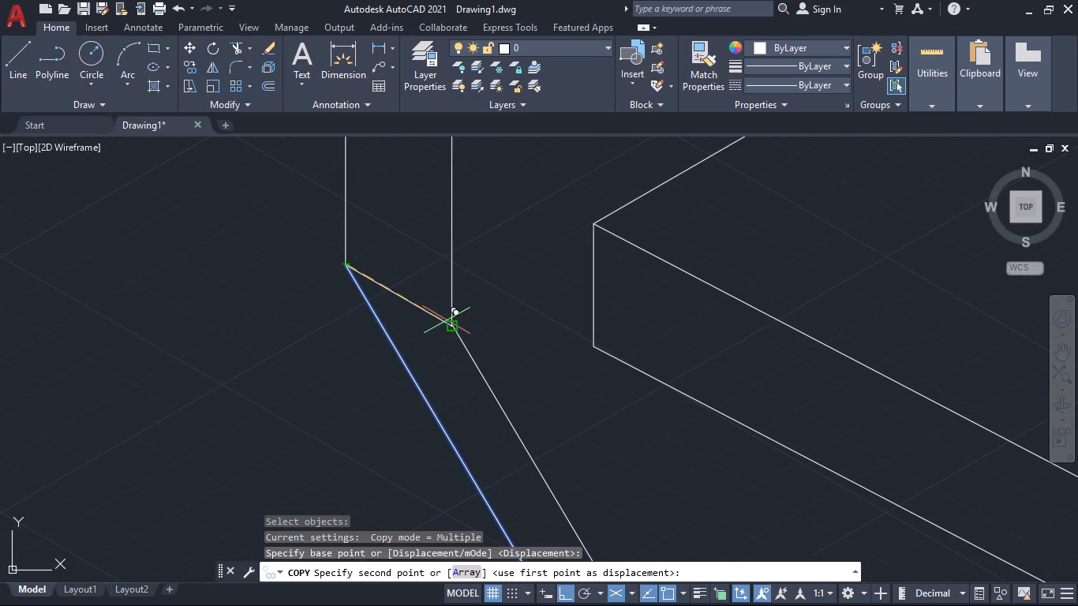
click(455, 325)
scroll(479, 326, down, 6)
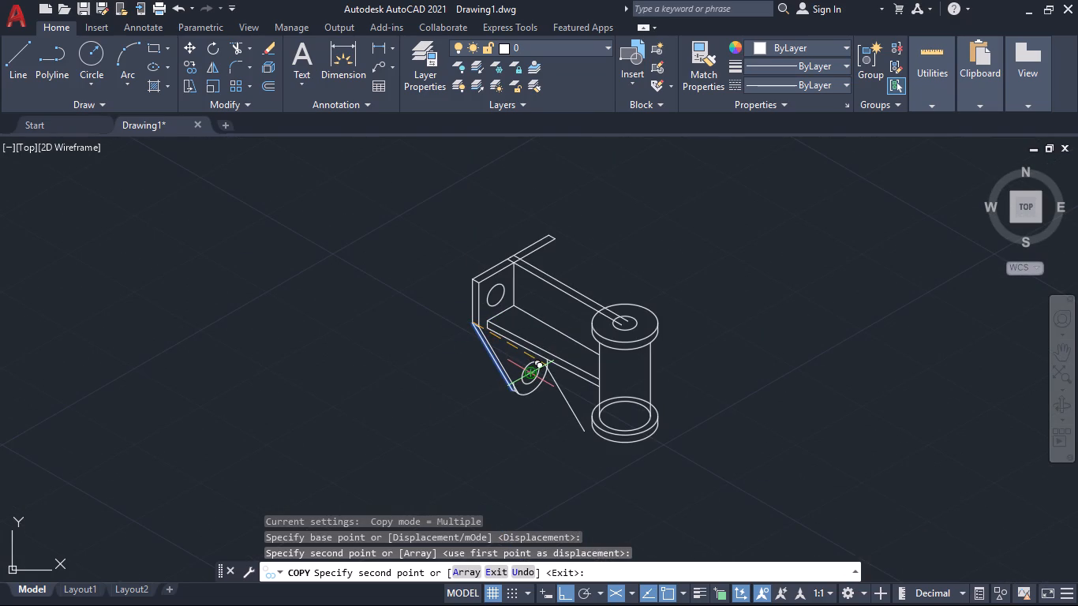
key(Escape)
Trim the short stub of the front arc that projects above the copied front slanted edge.
scroll(516, 375, up, 3)
middle_drag(502, 395, 497, 331)
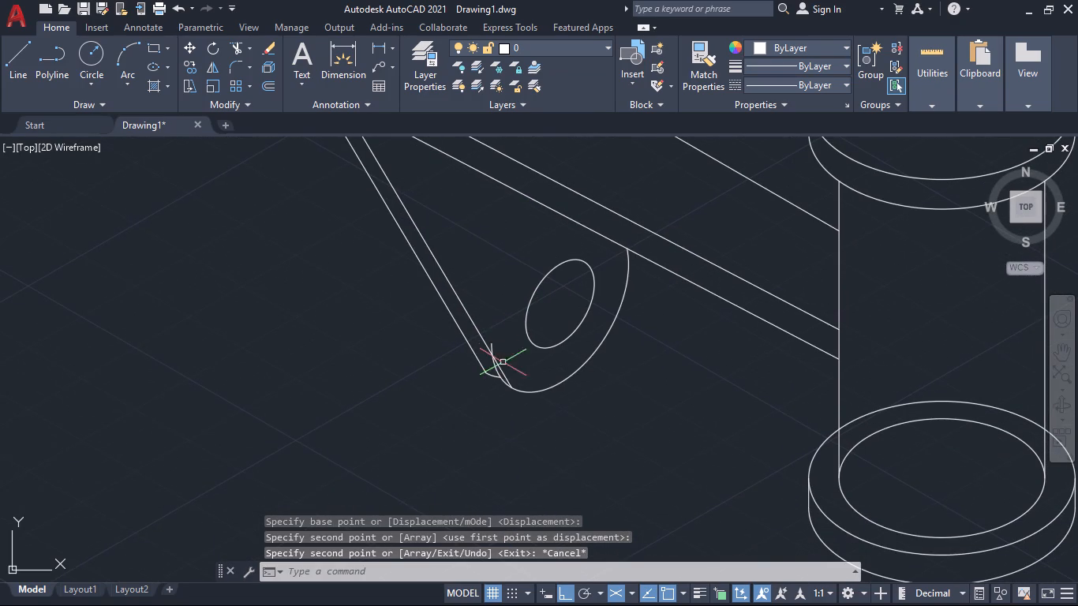
scroll(481, 411, up, 1)
text(tr)
key(Return)
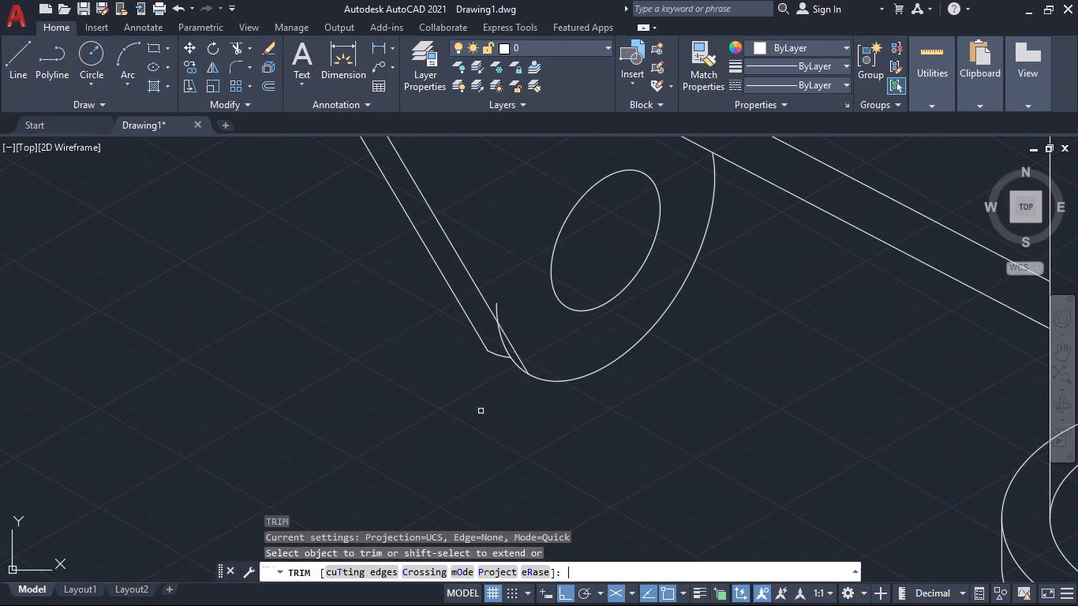
click(498, 309)
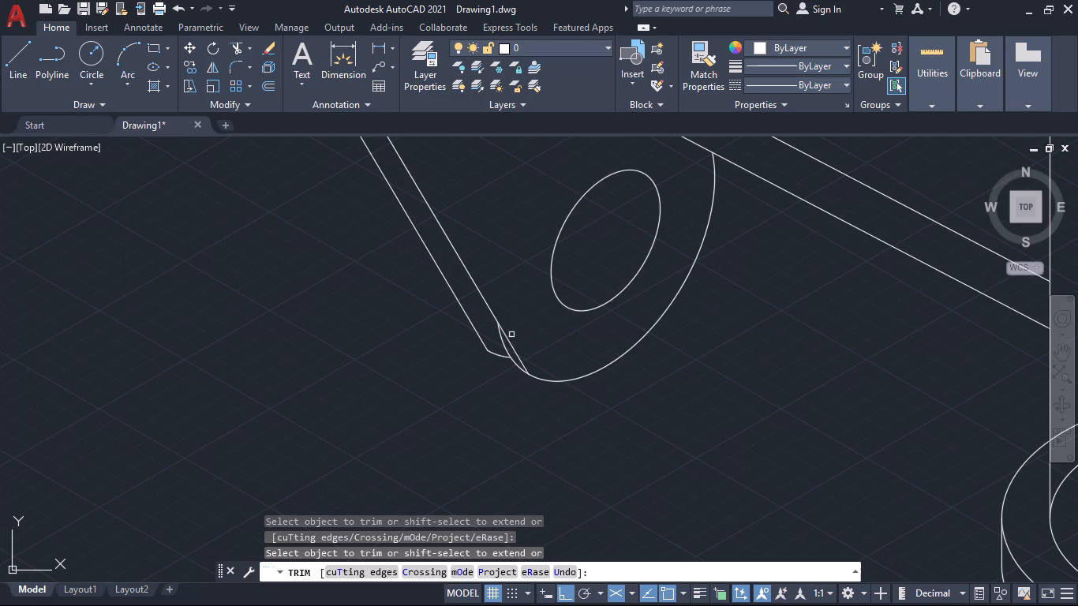
scroll(516, 335, down, 3)
scroll(508, 329, up, 2)
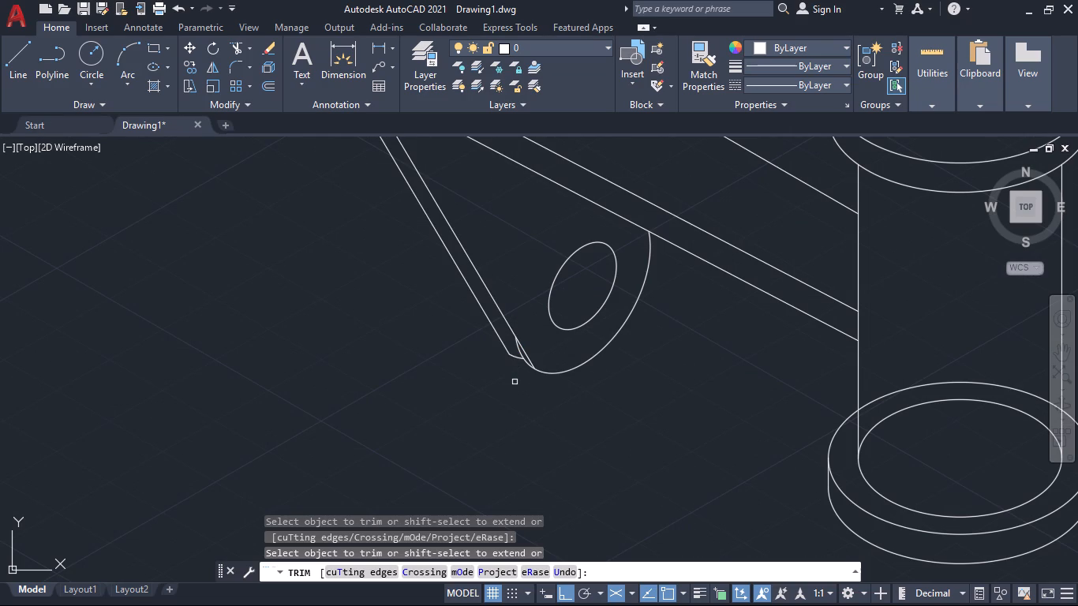
key(Escape)
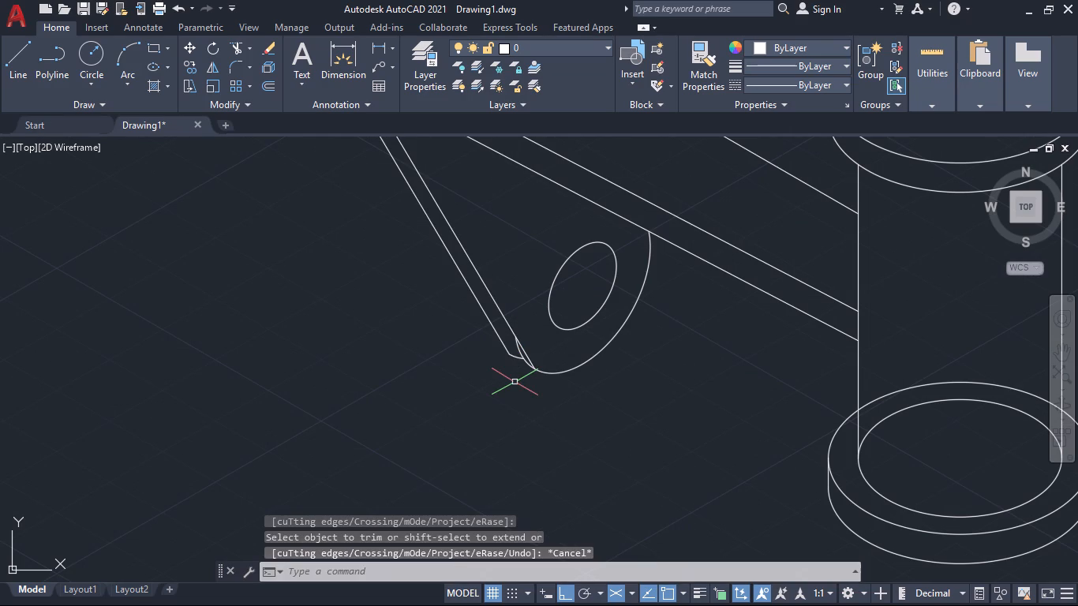
Fillet the back slanted edge and the short back arc with a radius of 5.
key(f)
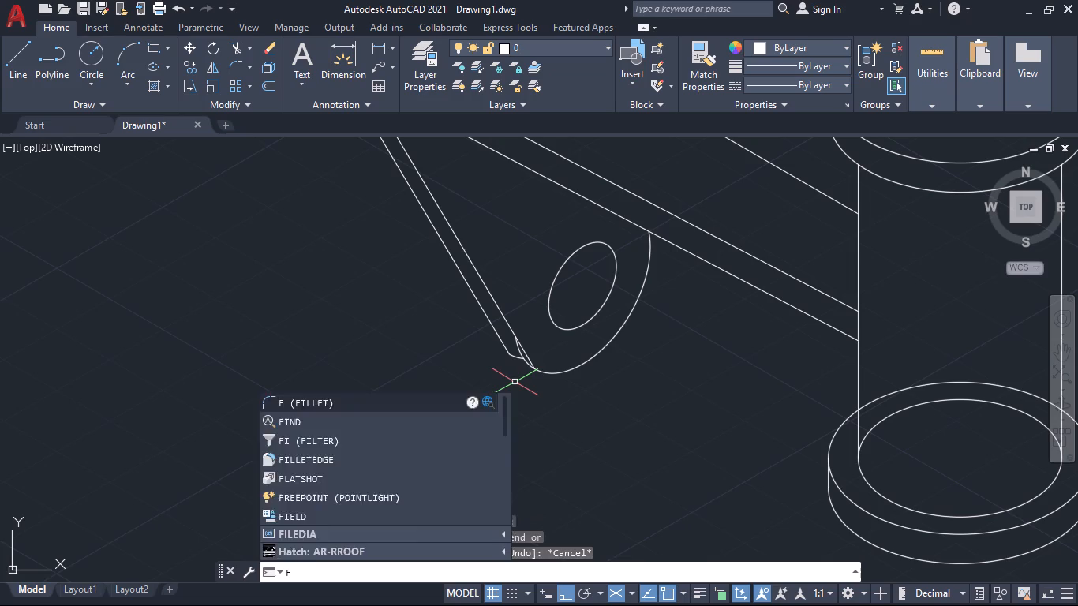
key(Return)
key(r)
key(Return)
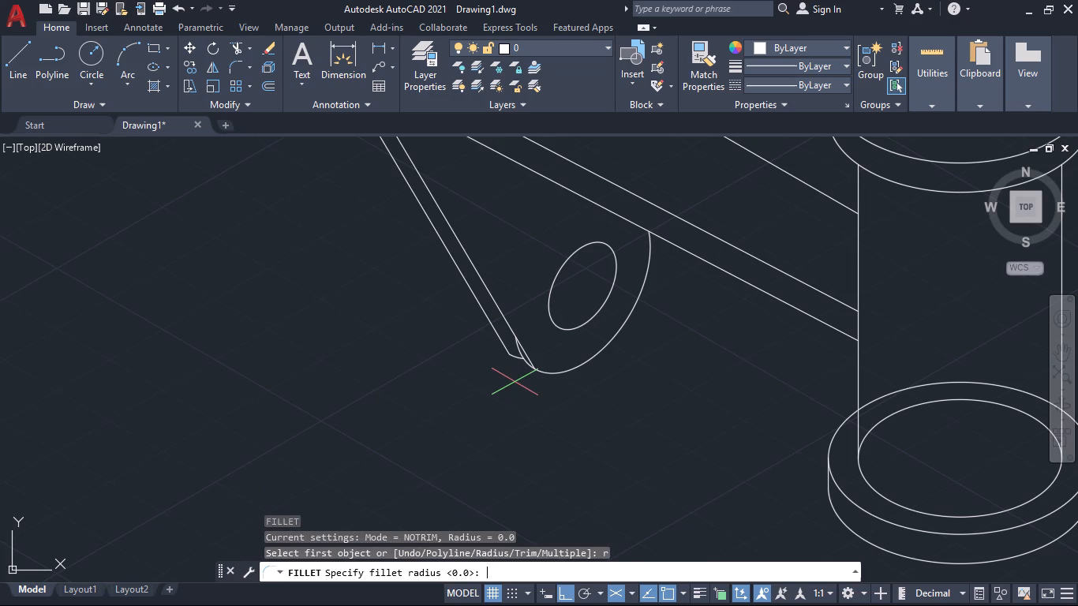
key(5)
key(Return)
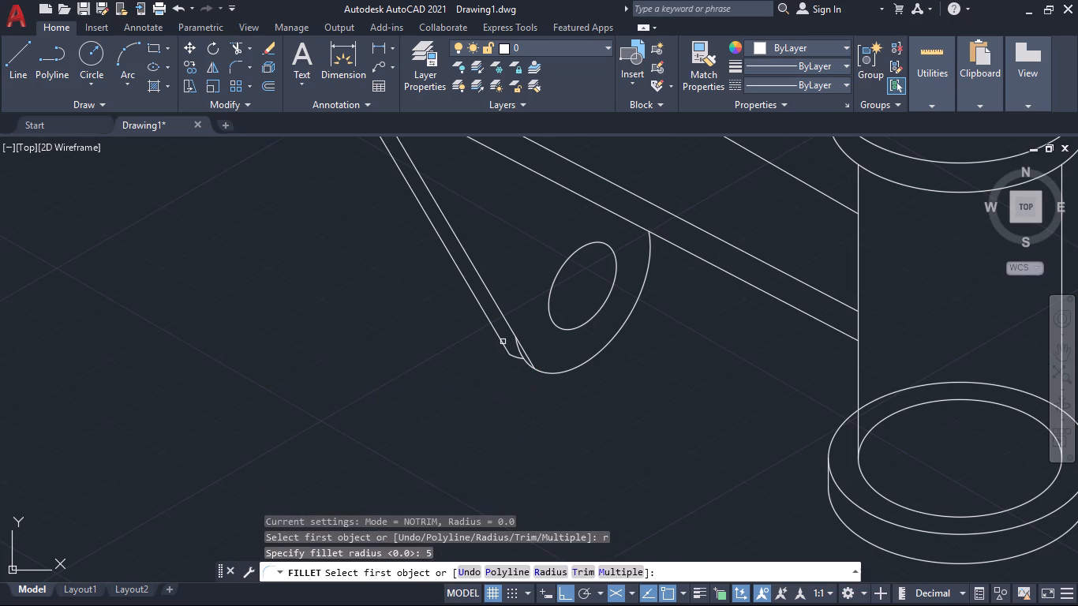
click(499, 339)
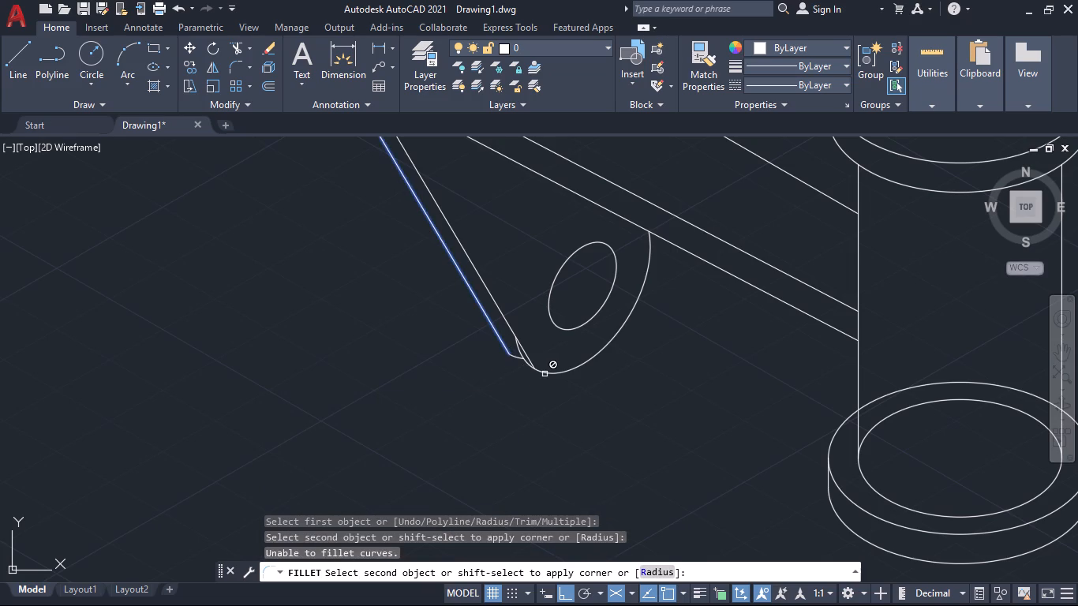
scroll(509, 353, up, 1)
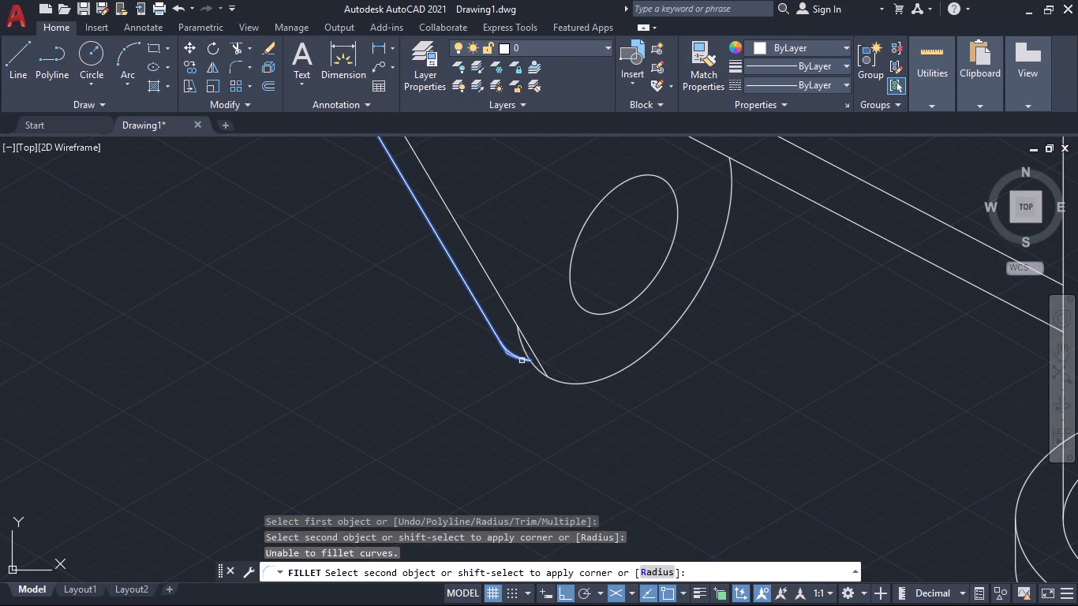
scroll(522, 361, up, 2)
click(522, 361)
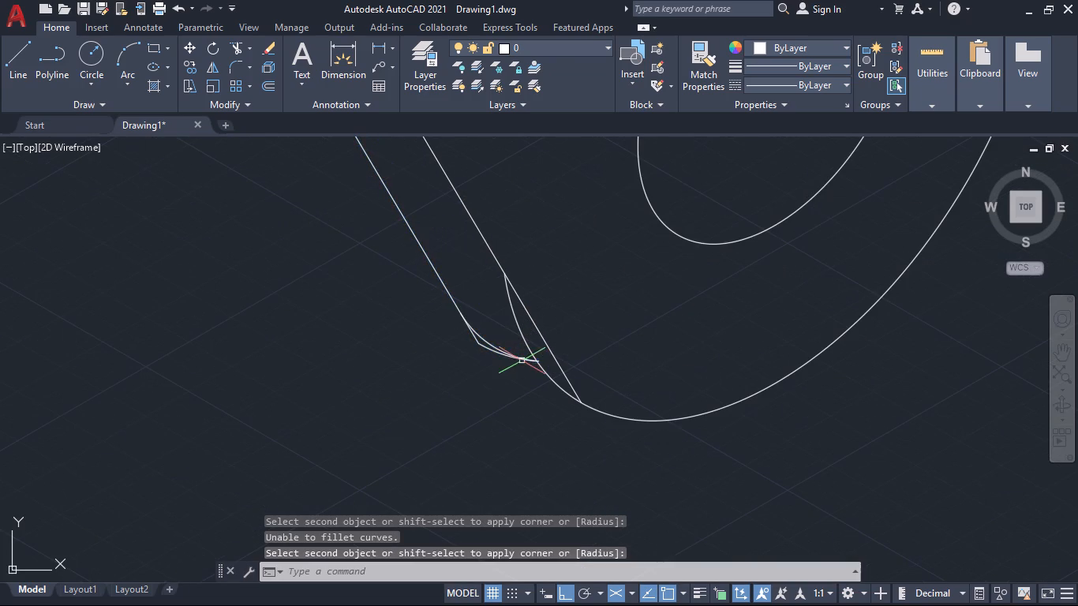
Fillet the front slanted edge and the large front arc using the same radius of 5.
scroll(516, 341, down, 2)
key(space)
key(space)
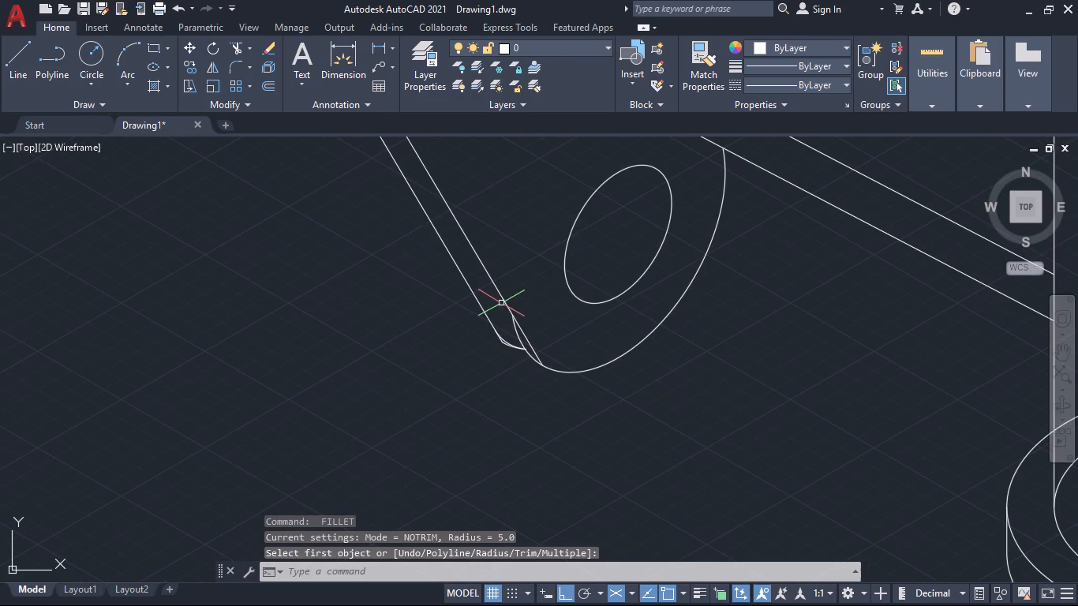
key(space)
click(502, 294)
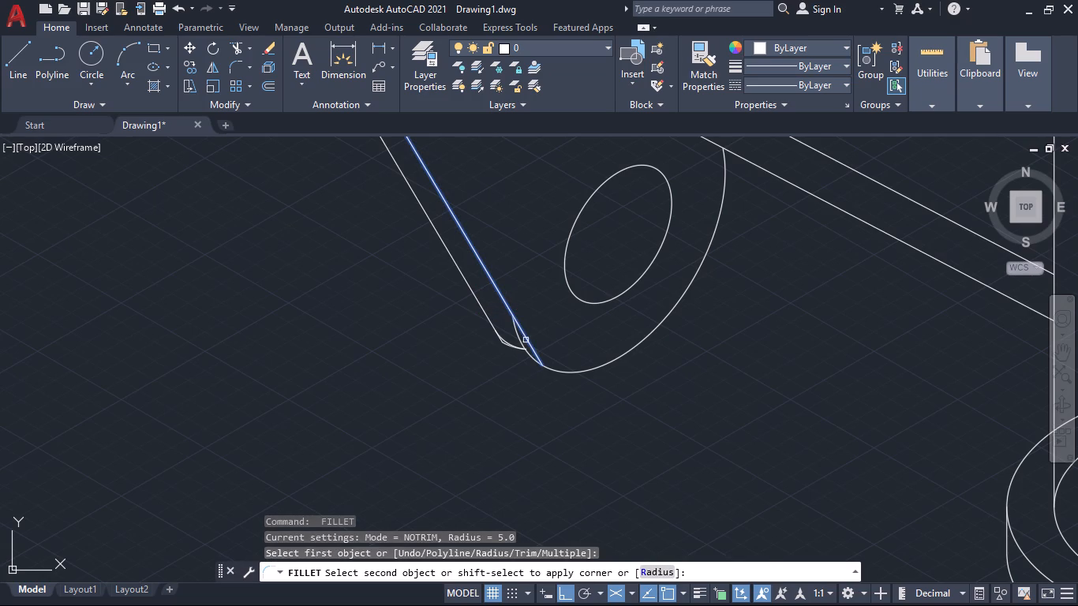
click(566, 372)
Trim the front arc's leftover pieces and the slanted edge's end beyond the new front fillet.
scroll(556, 341, up, 1)
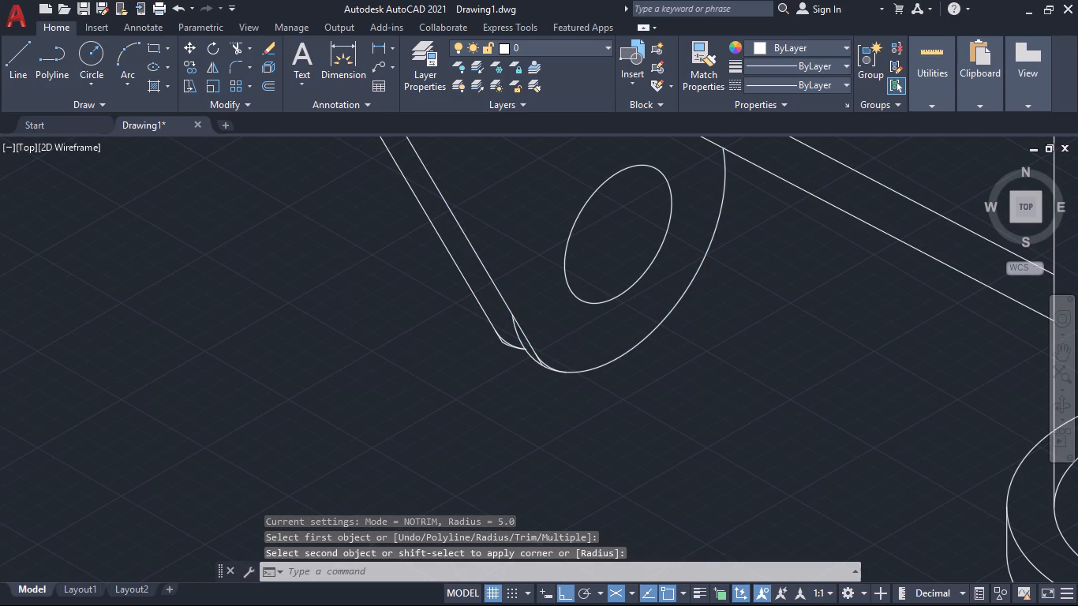
text(tr)
key(Return)
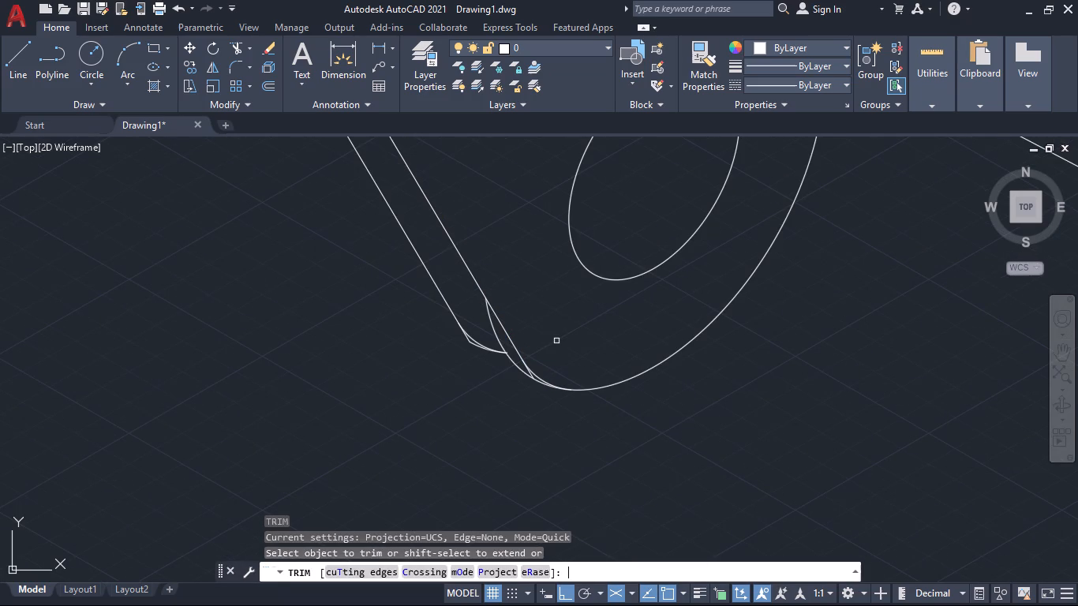
click(496, 335)
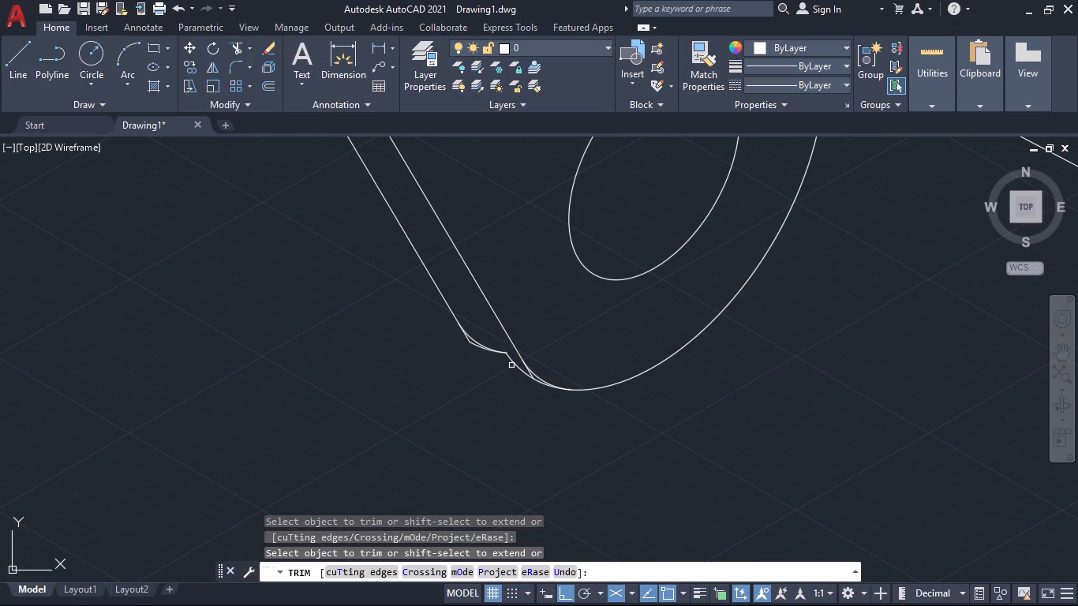
scroll(522, 375, up, 2)
click(534, 374)
click(540, 379)
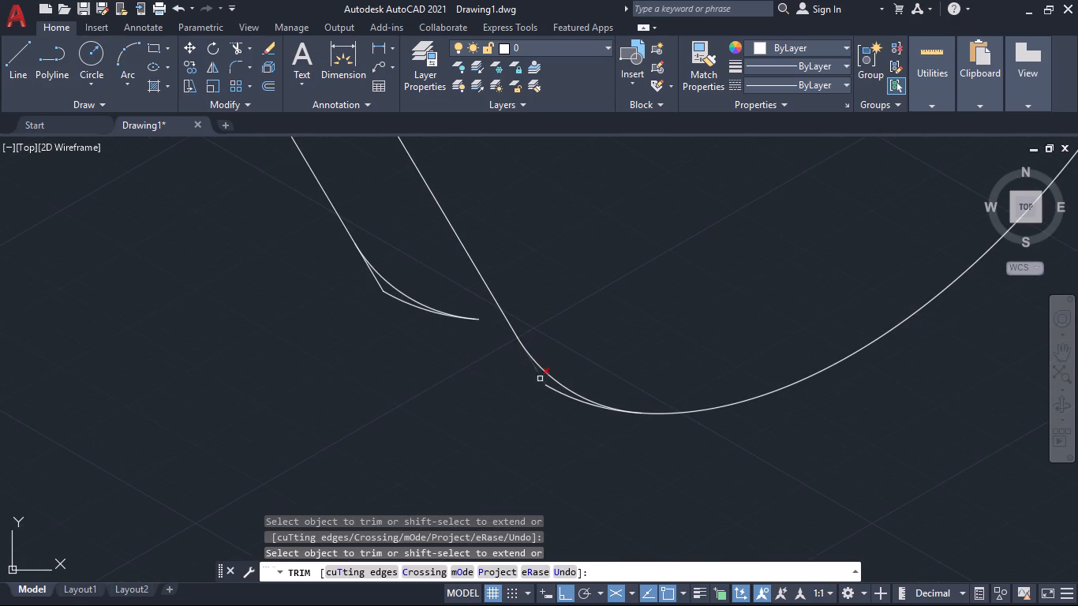
click(547, 386)
Remove the short back arc, its fillet and the tiny leftover at the back slanted edge's lower end using Trim.
scroll(545, 395, down, 5)
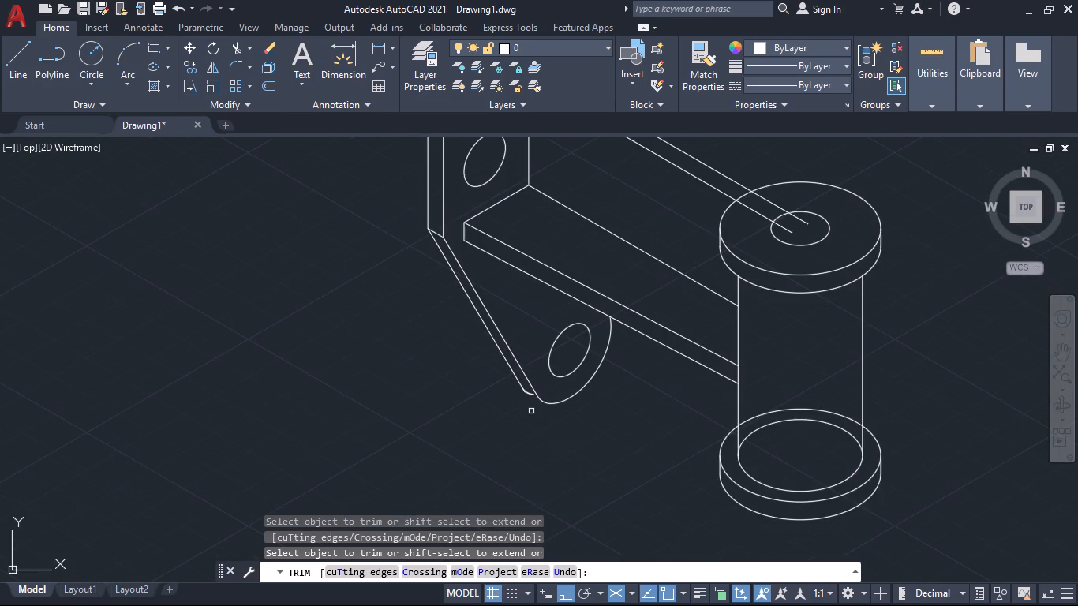
scroll(530, 409, up, 3)
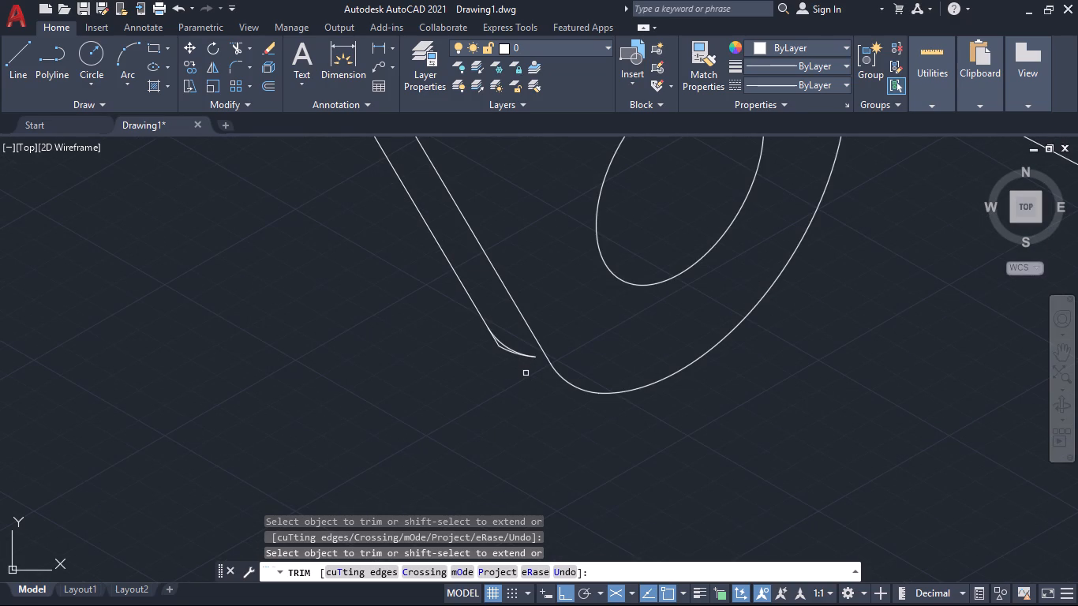
click(515, 355)
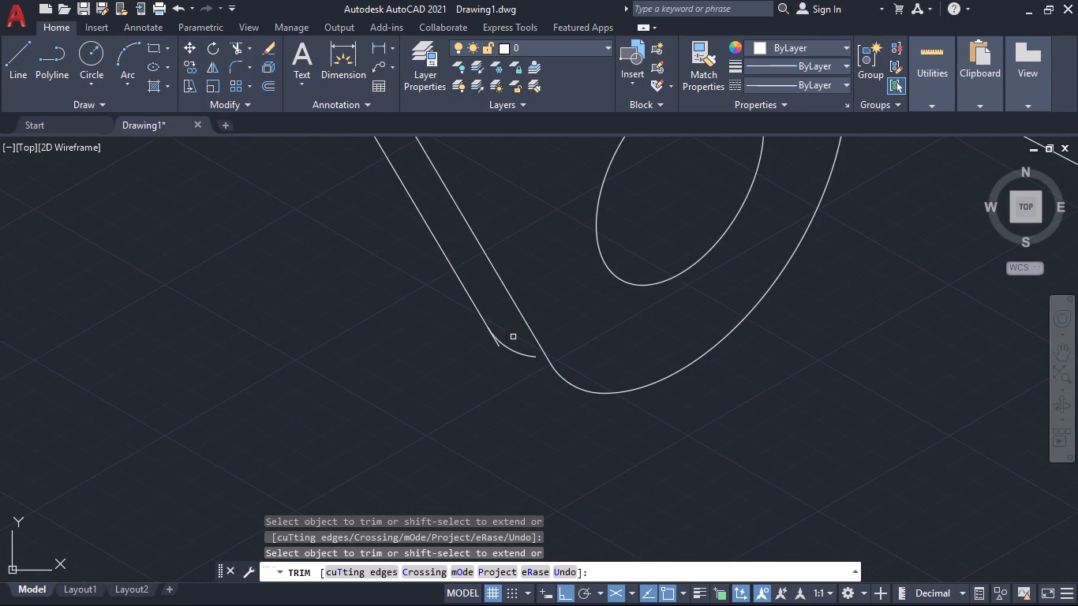
click(513, 337)
click(539, 417)
click(537, 357)
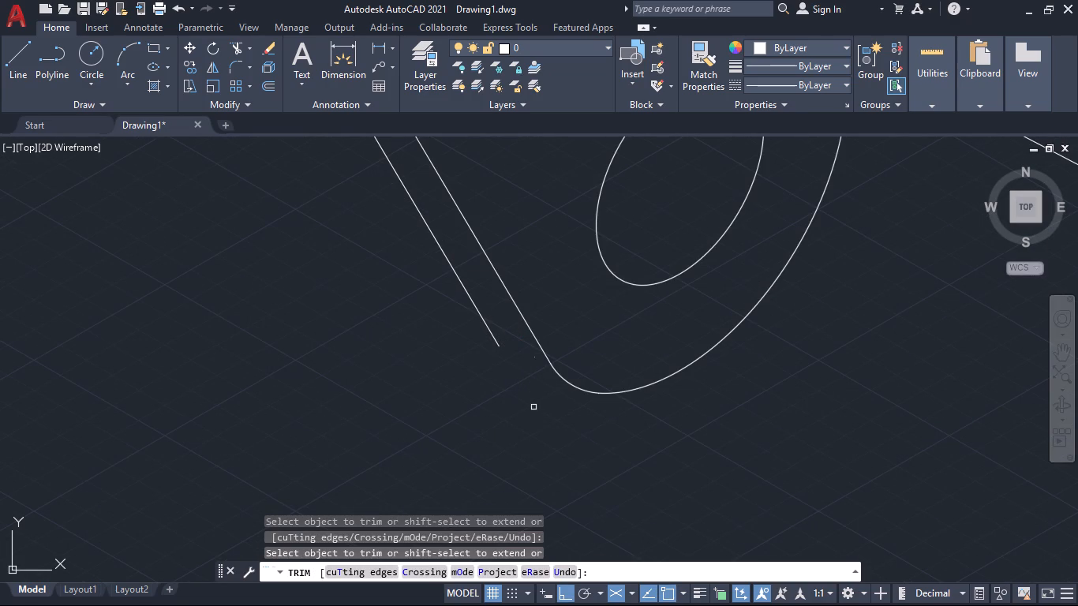
click(533, 422)
click(532, 348)
click(536, 357)
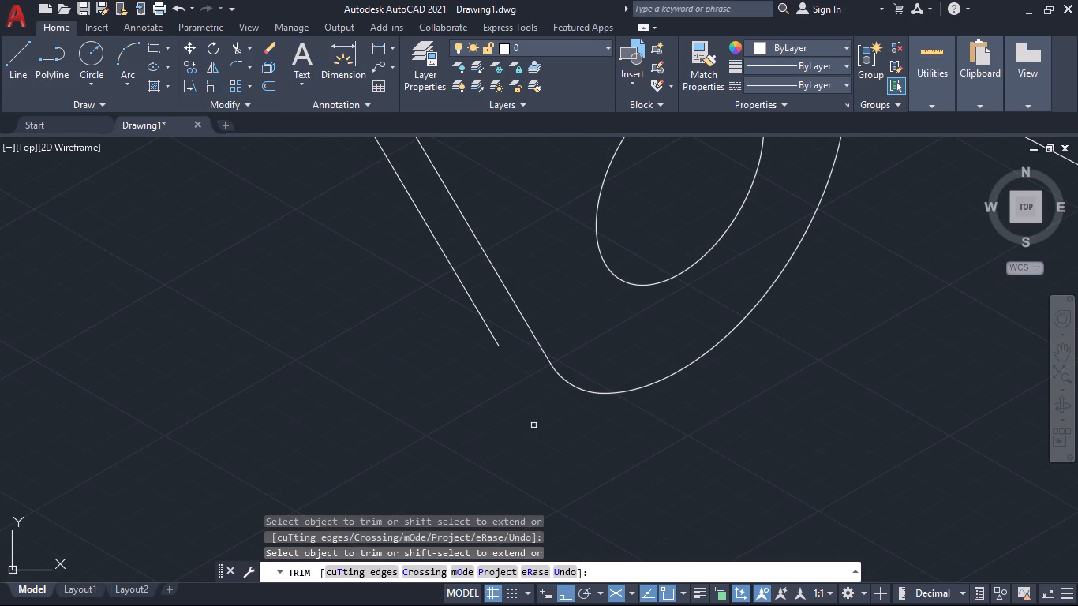
click(533, 427)
click(528, 415)
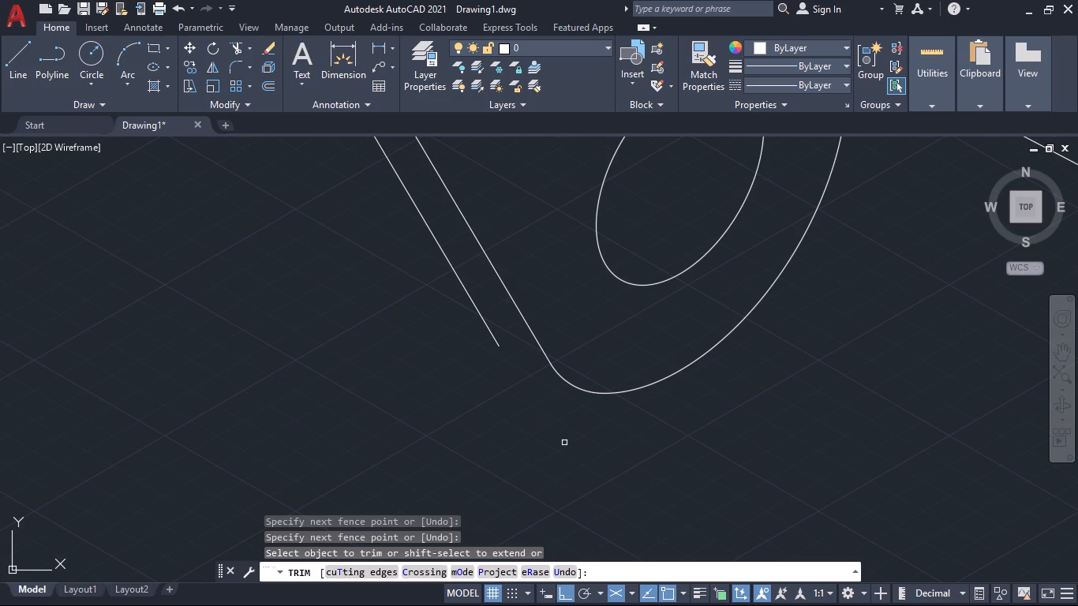
key(Escape)
Copy the plate's large front arc from its lower end to the lower end of the back slanted edge.
scroll(567, 447, down, 4)
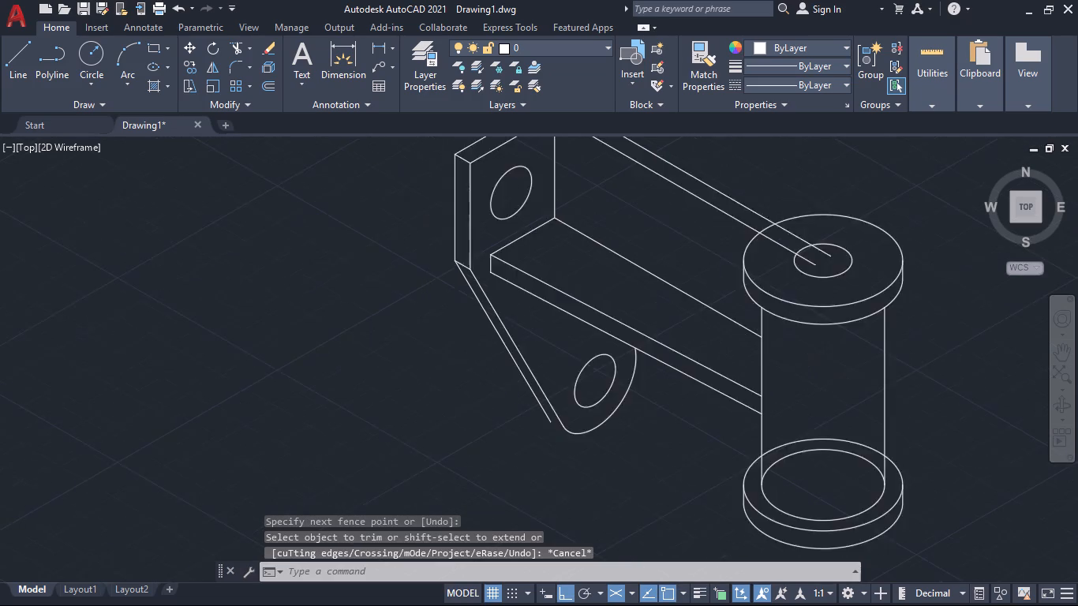
scroll(584, 458, up, 1)
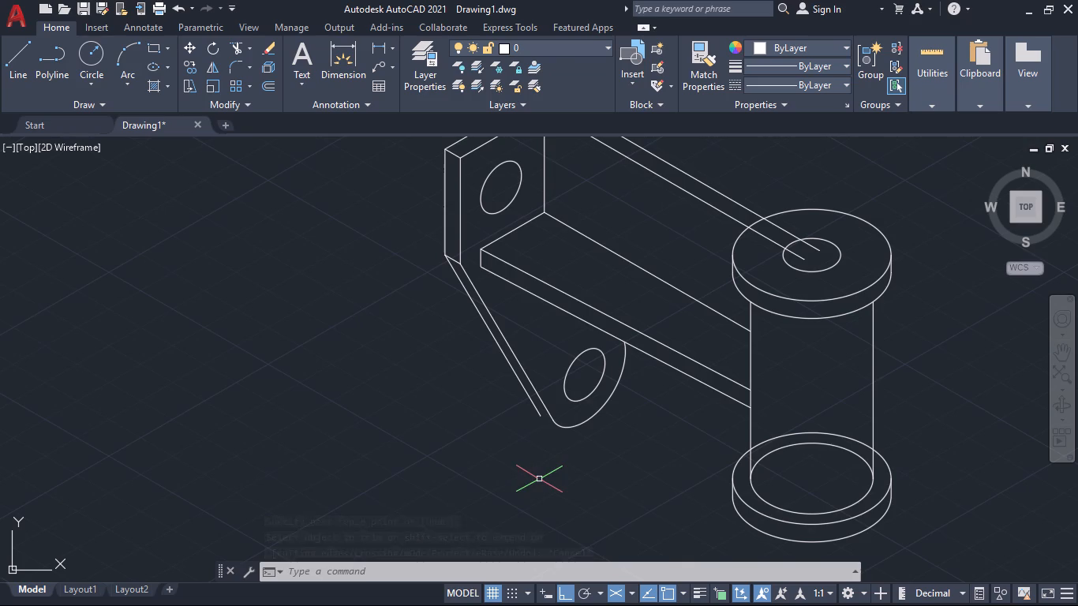
scroll(555, 446, up, 2)
click(627, 395)
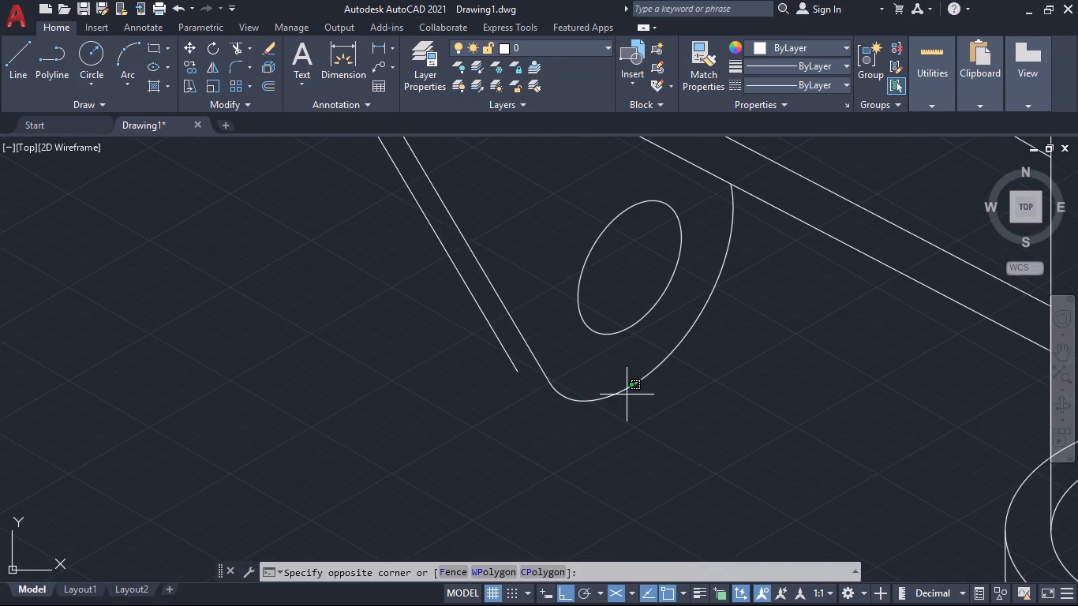
double_click(627, 390)
click(627, 390)
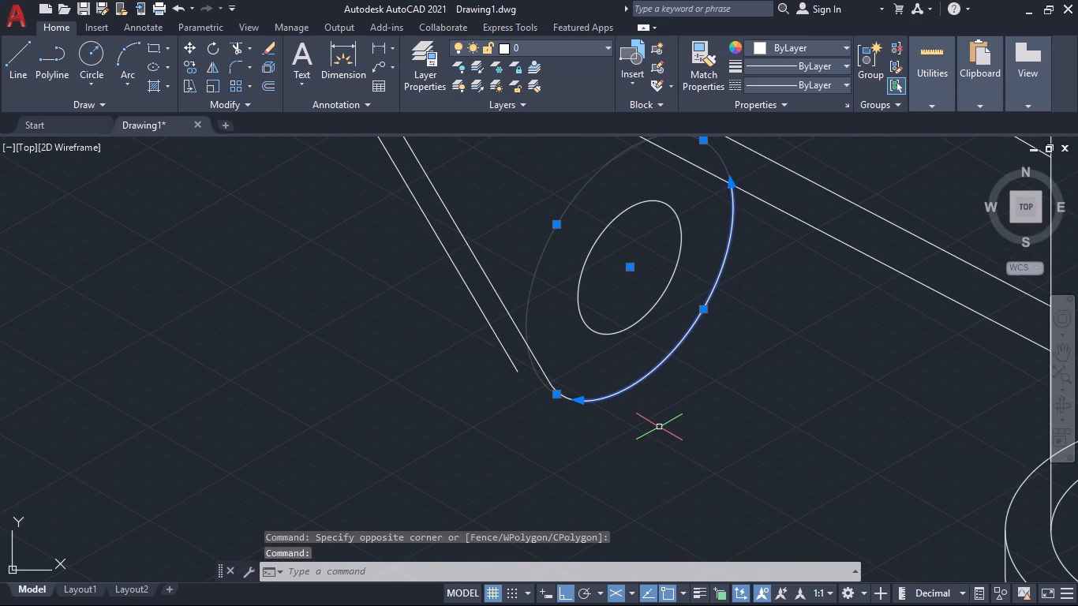
text(co)
key(Return)
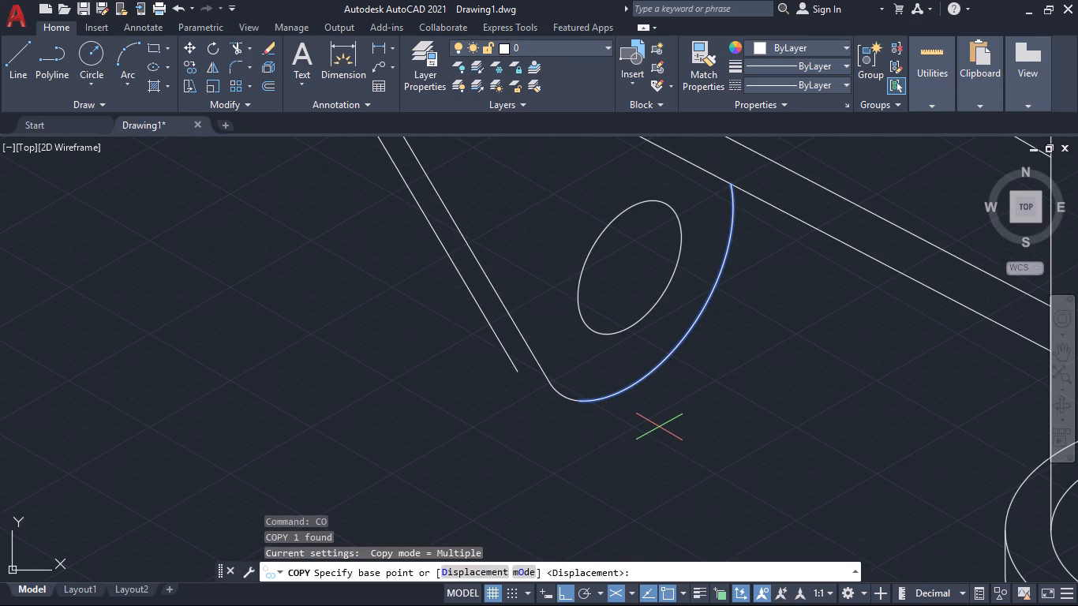
scroll(626, 484, up, 1)
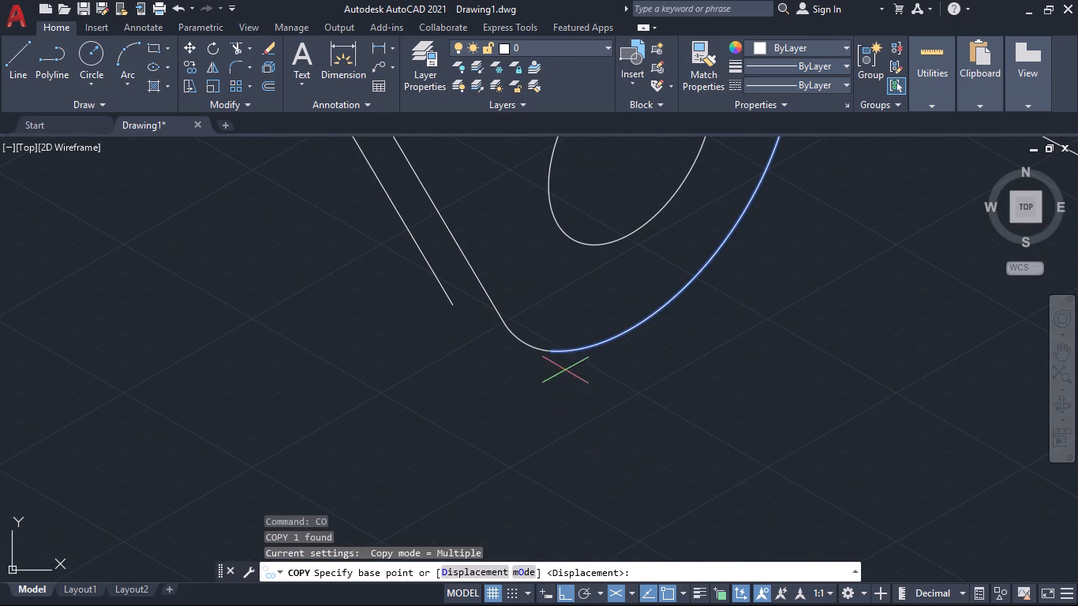
click(551, 355)
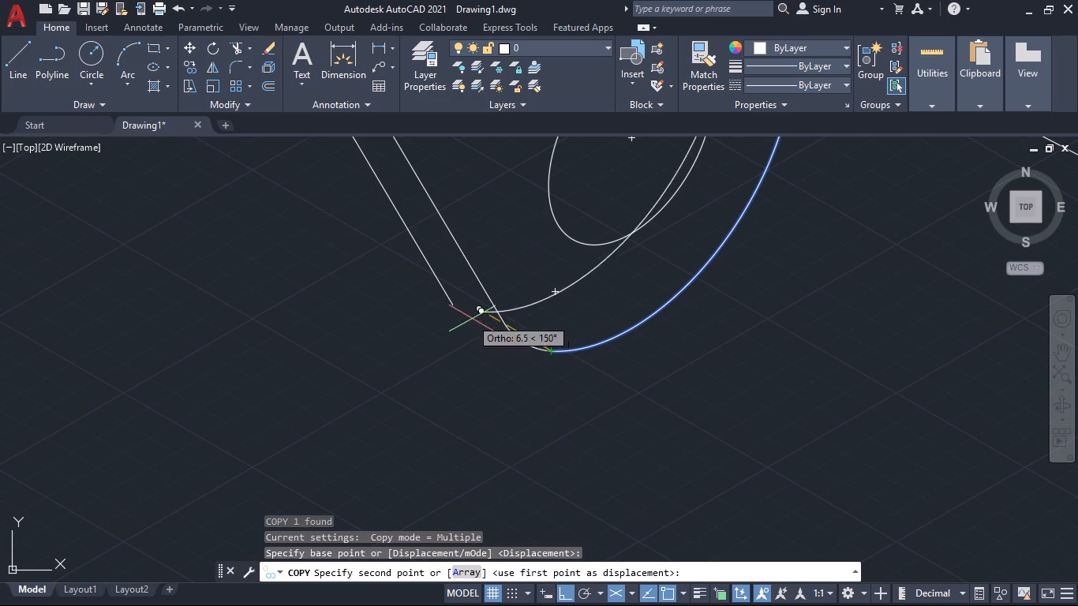
click(449, 303)
scroll(567, 384, down, 2)
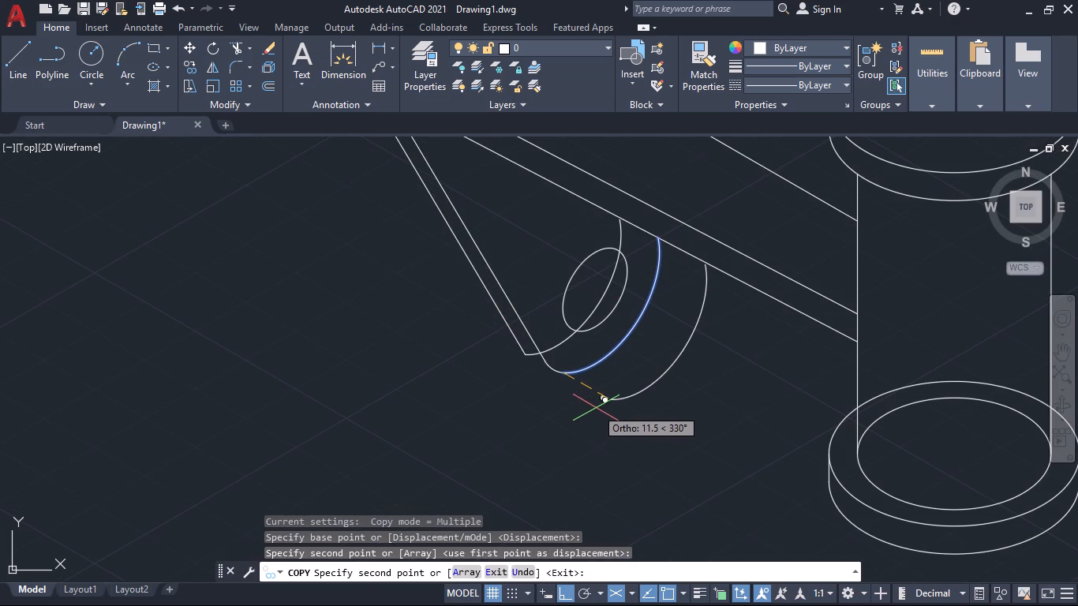
scroll(590, 406, up, 1)
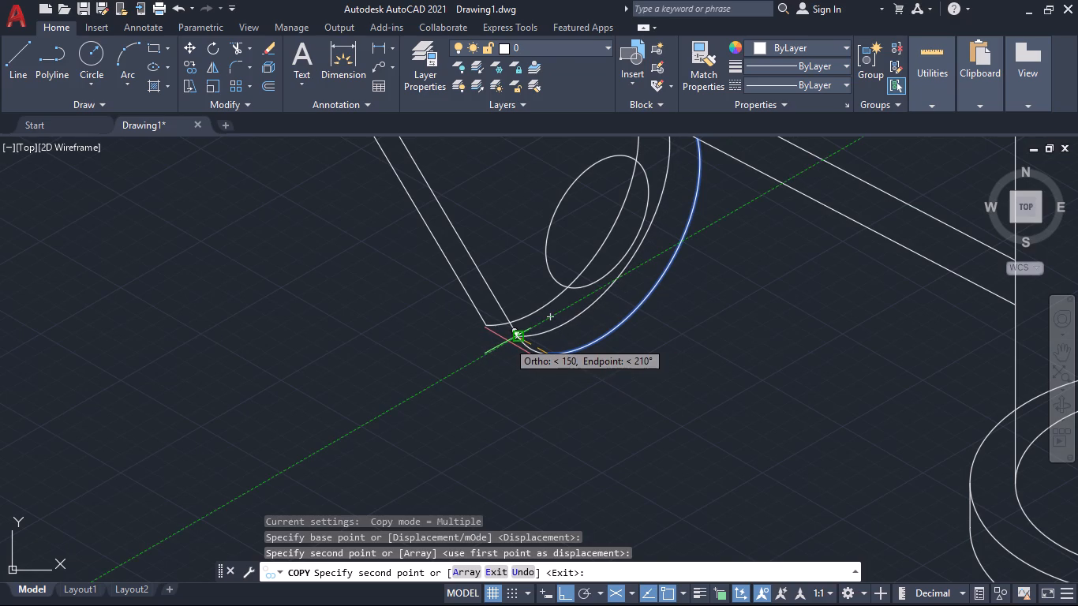
key(Escape)
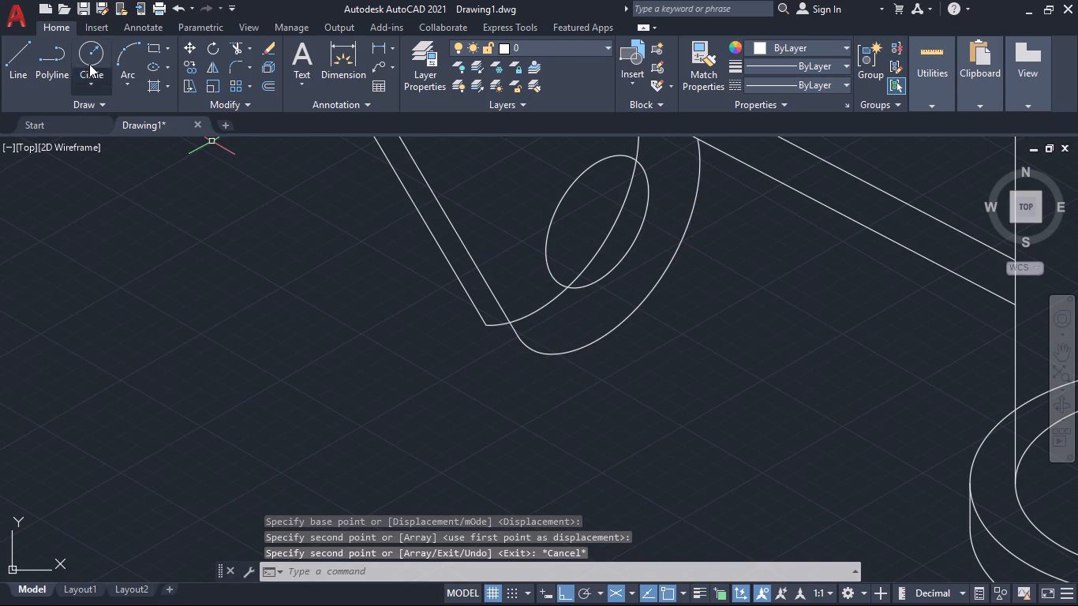
Draw a 6 mm line from the front fillet toward the back, continuing it up to the upper corner of the back slanted edge.
click(2, 65)
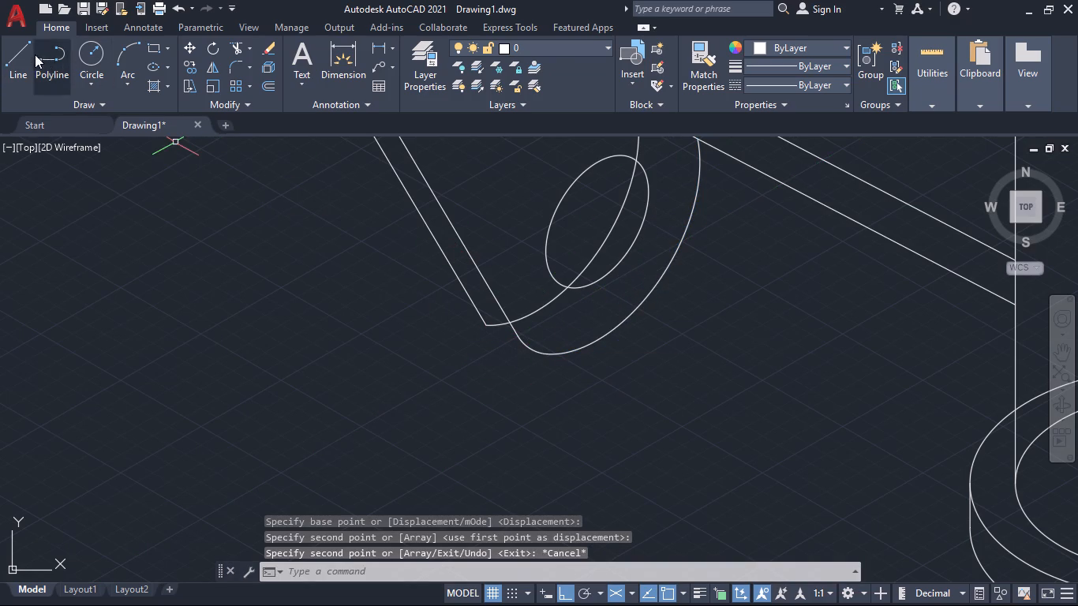
click(28, 52)
click(529, 350)
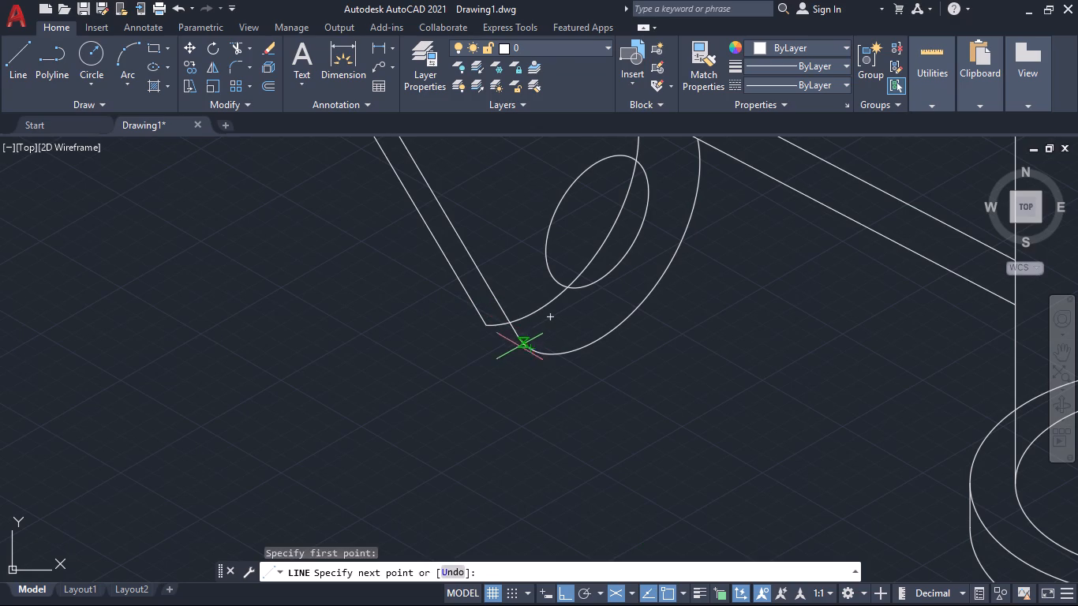
key(6)
key(Return)
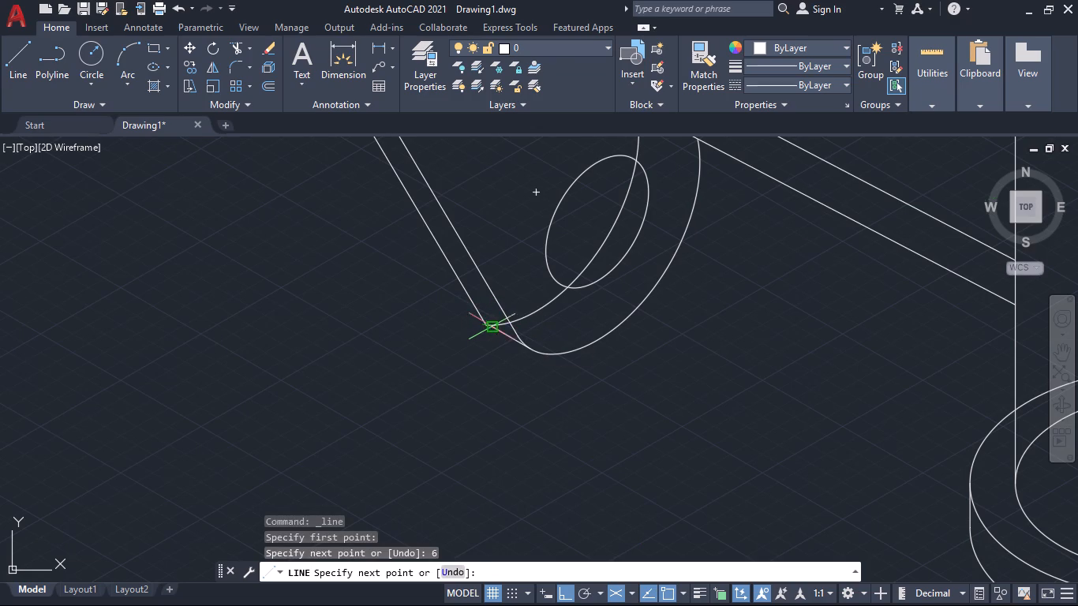
scroll(437, 238, down, 1)
middle_drag(431, 240, 451, 370)
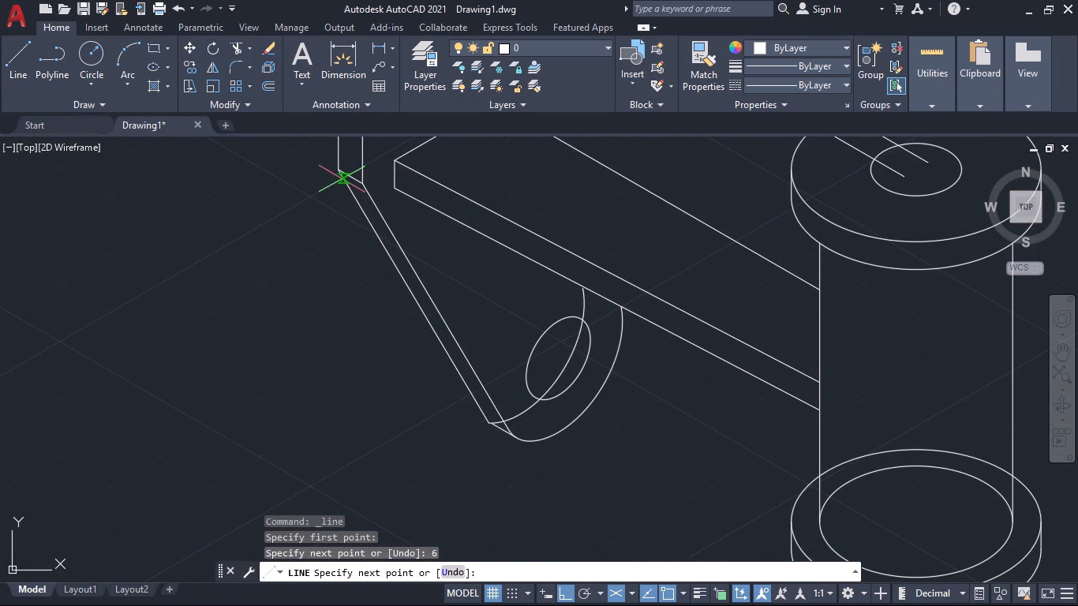
click(336, 174)
key(Escape)
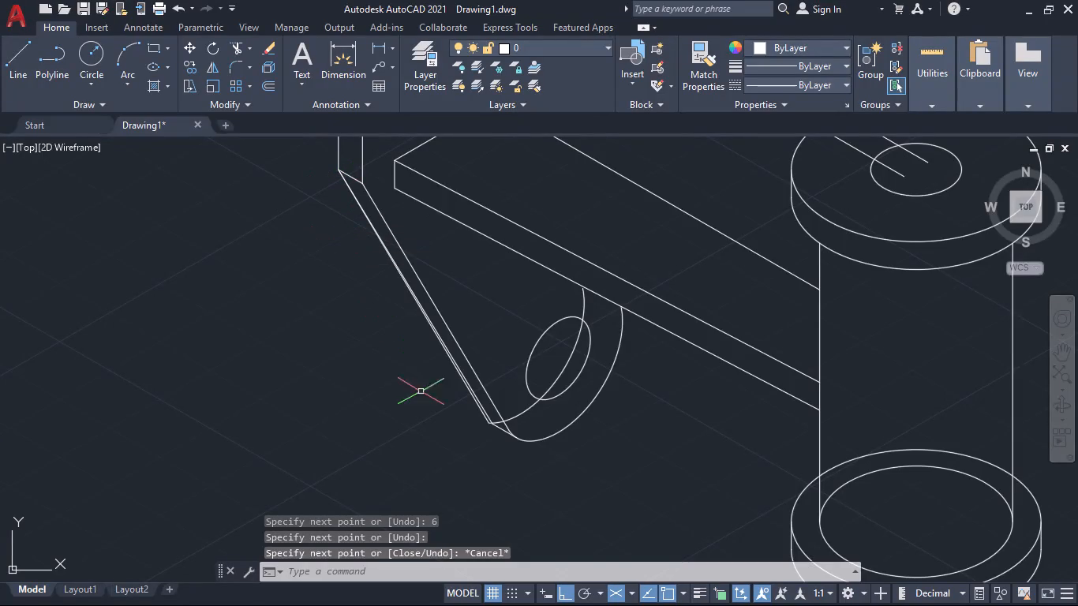
Delete the old back slanted edge that runs beside the newly drawn one.
scroll(466, 436, up, 3)
click(544, 376)
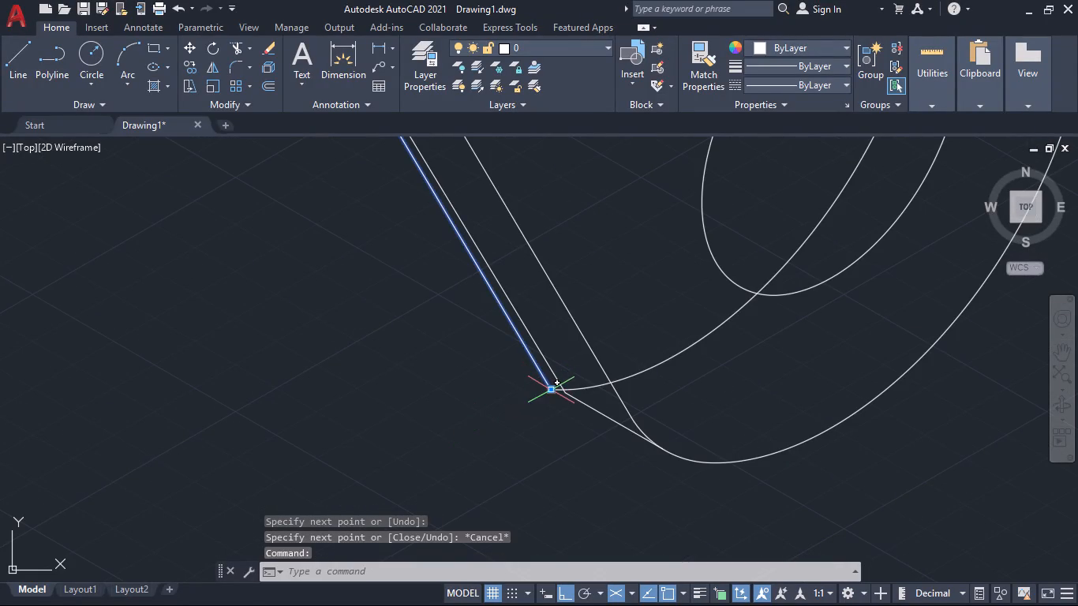
key(BackSpace)
key(Delete)
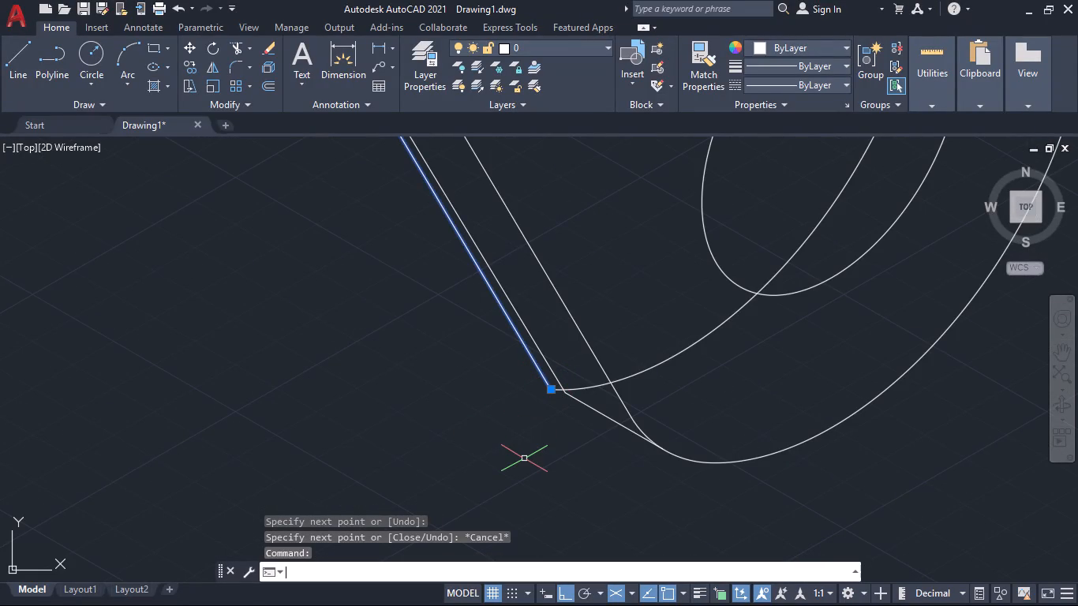
key(Delete)
key(Delete)
key(Delete)
text(```)
key(BackSpace)
key(BackSpace)
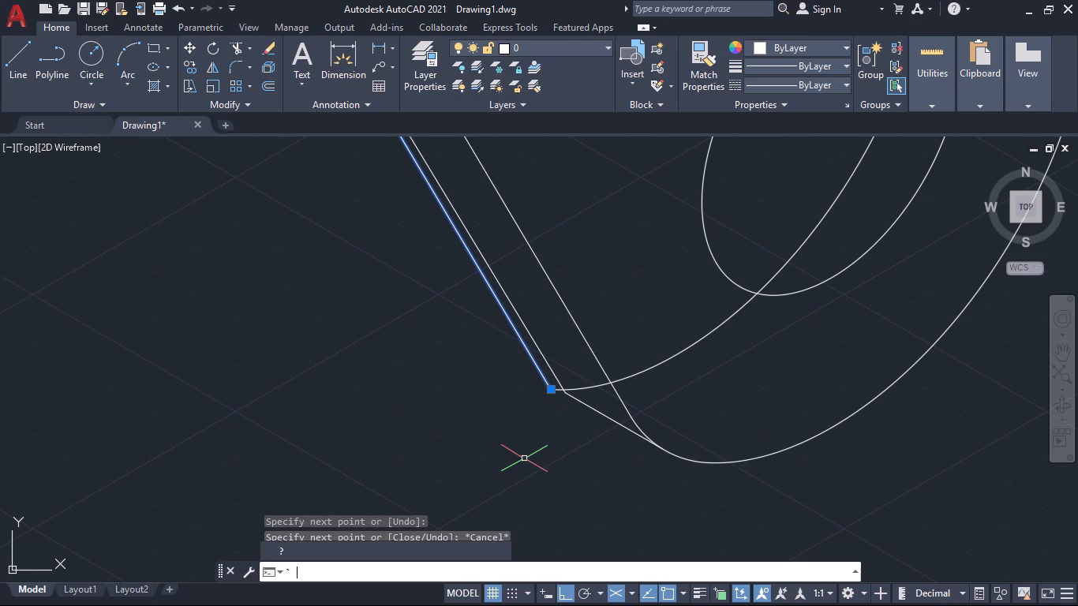
key(BackSpace)
key(BackSpace)
key(Delete)
key(Delete)
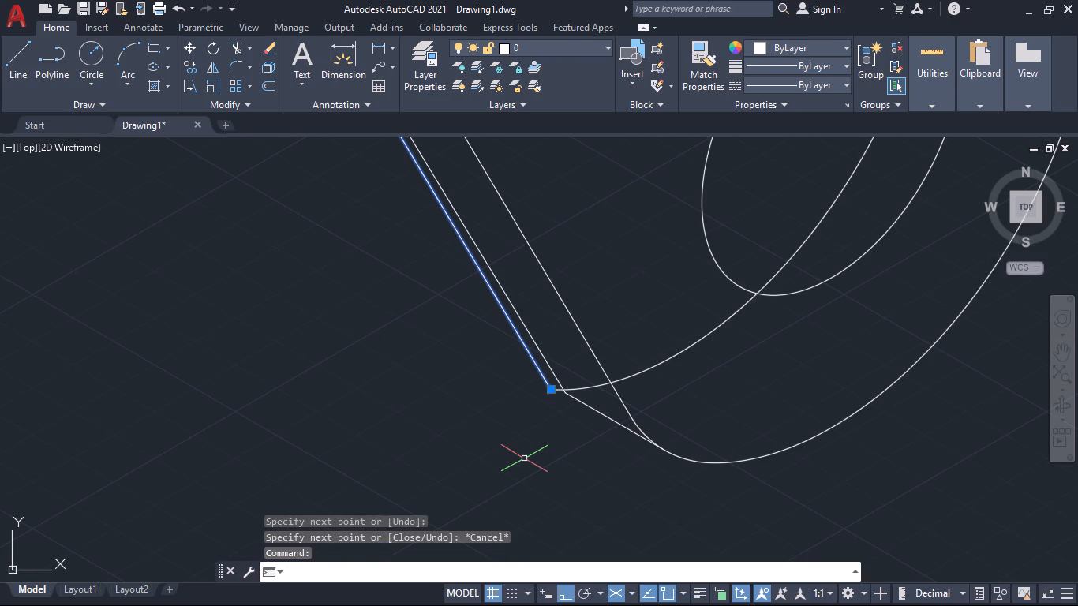
key(Delete)
key(Delete)
key(Delete)
key(Delete)
key(Escape)
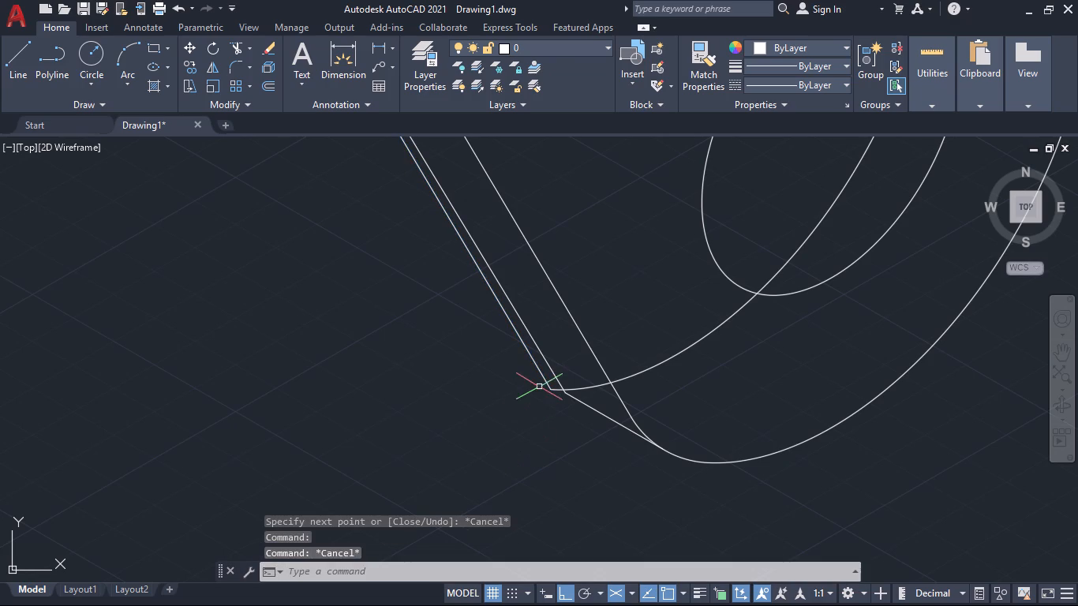
click(545, 377)
key(Delete)
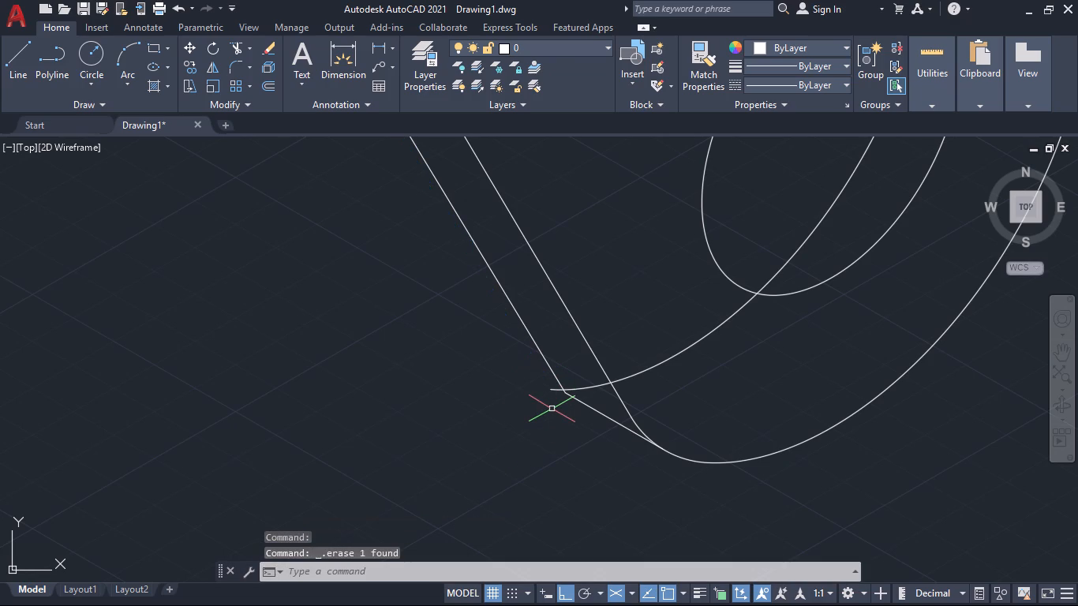
Trim the short end of the copied back arc that extends beyond the new back slanted edge.
scroll(550, 411, down, 4)
scroll(543, 410, up, 5)
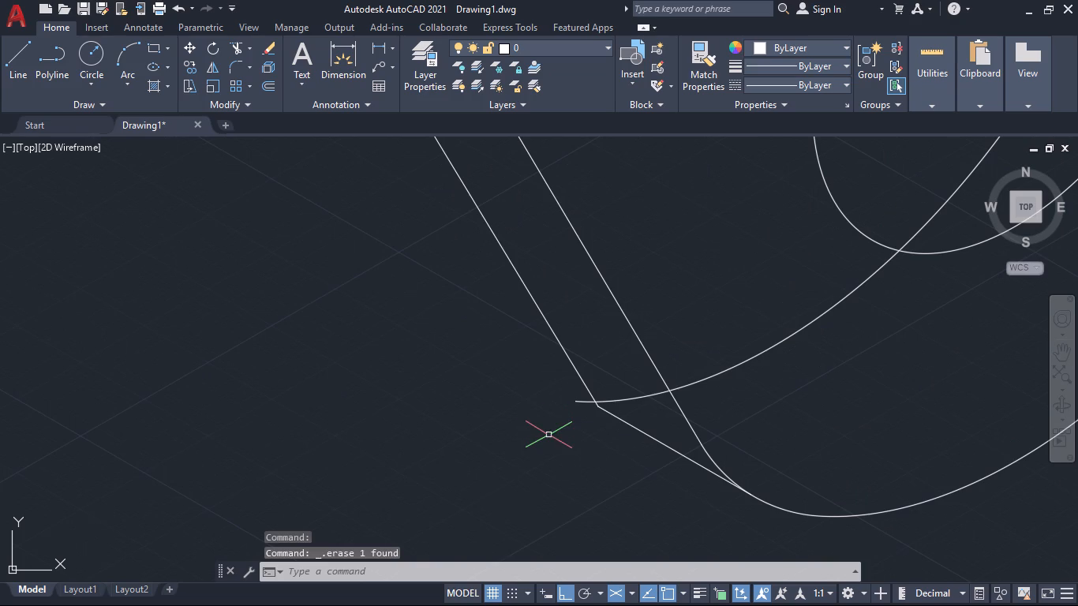
text(tr)
key(Return)
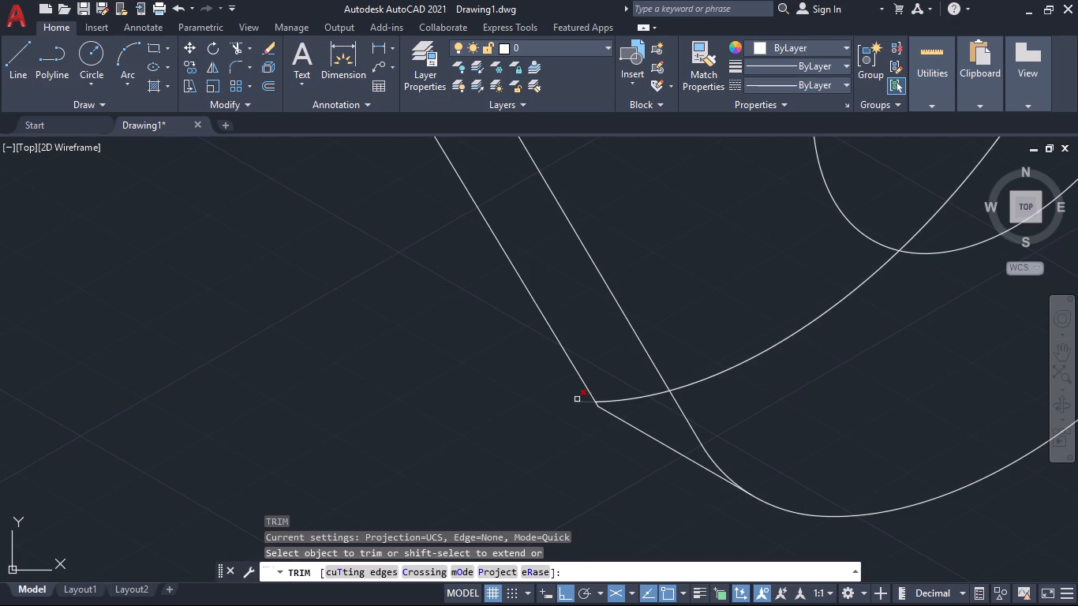
click(577, 399)
scroll(605, 413, up, 3)
scroll(603, 393, down, 4)
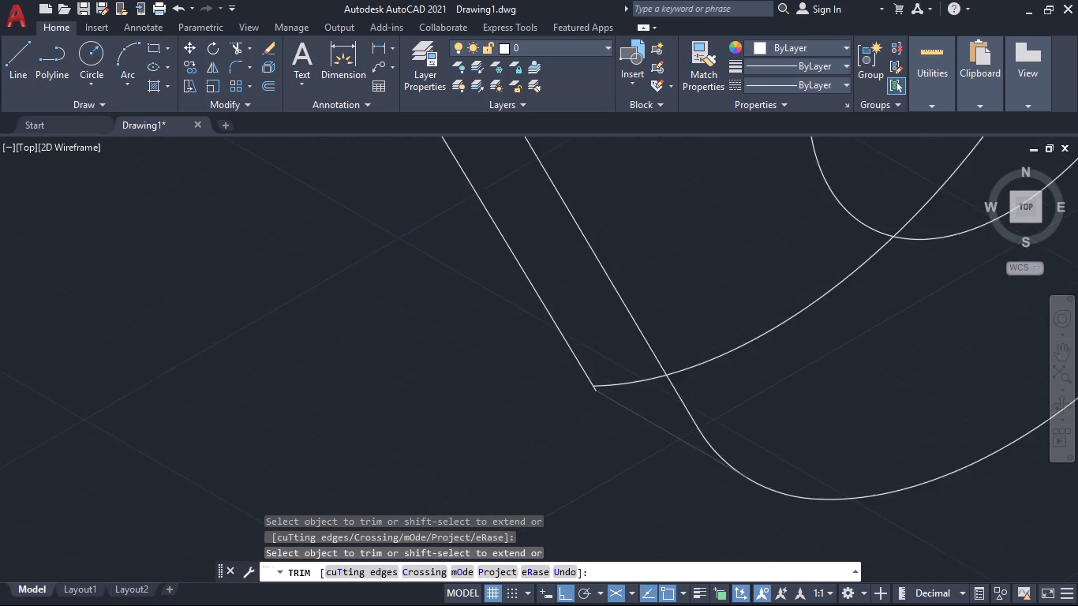
scroll(603, 392, down, 3)
key(Escape)
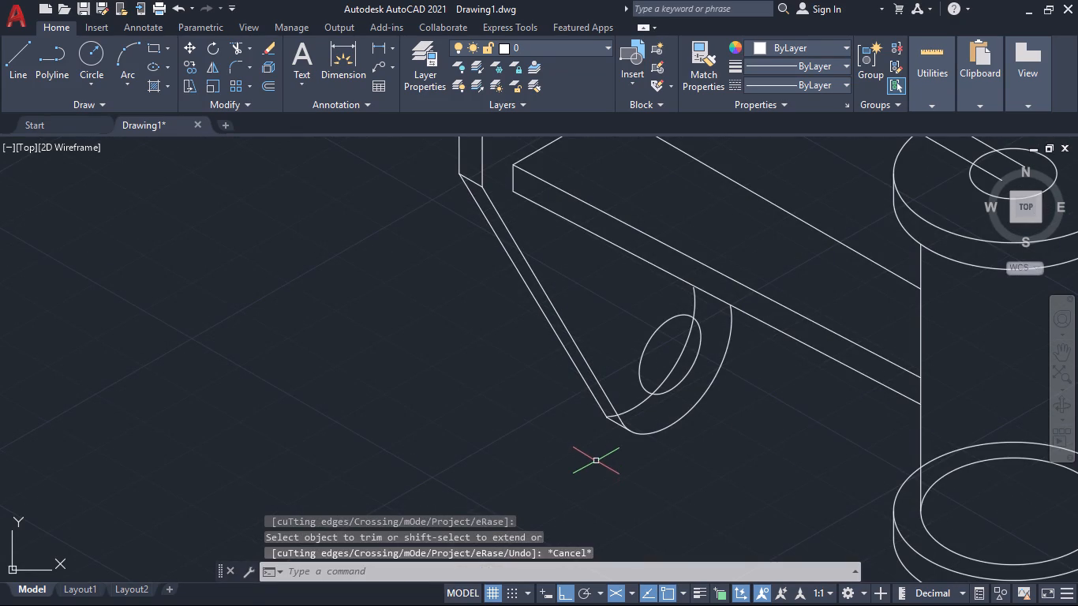
Stretch the copied back arc's lower end and lower quadrant point toward the corner of the new back edge and 6 mm line.
key(Escape)
click(624, 413)
scroll(606, 443, up, 5)
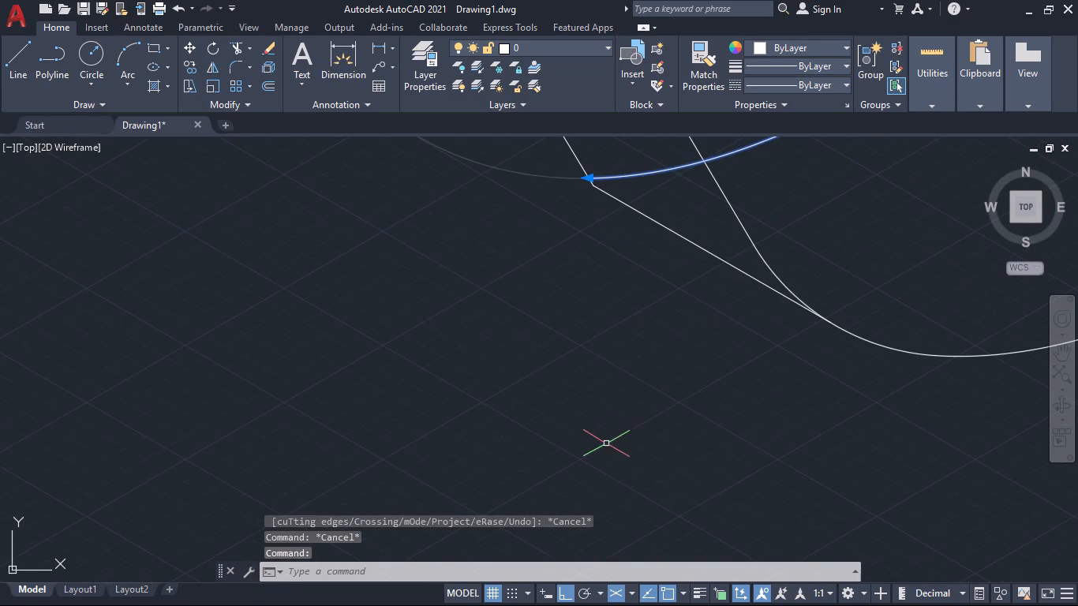
middle_drag(637, 370, 657, 497)
scroll(625, 332, up, 3)
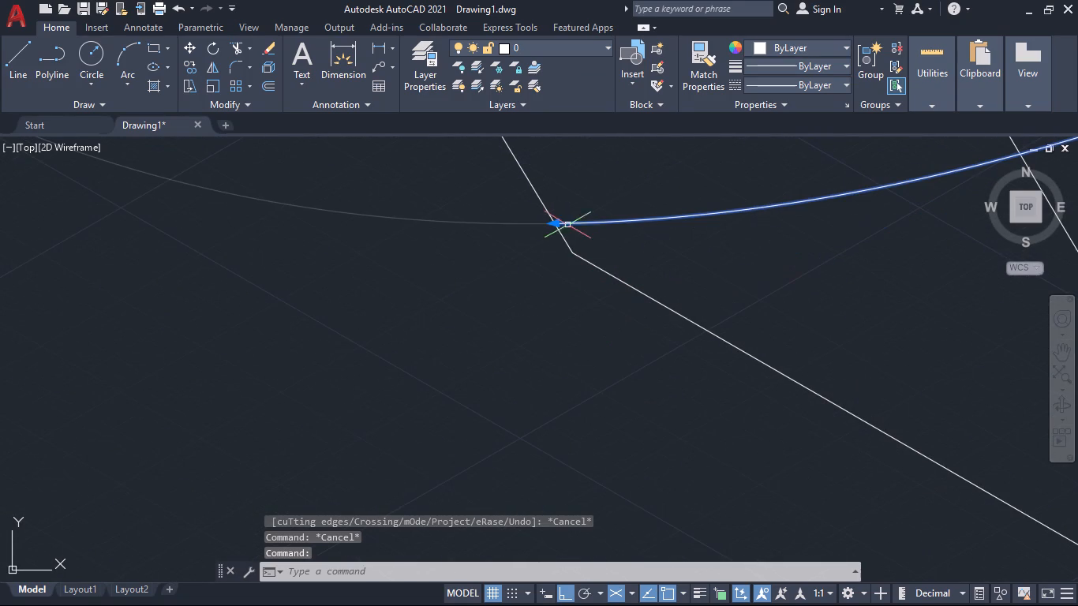
click(556, 220)
click(573, 256)
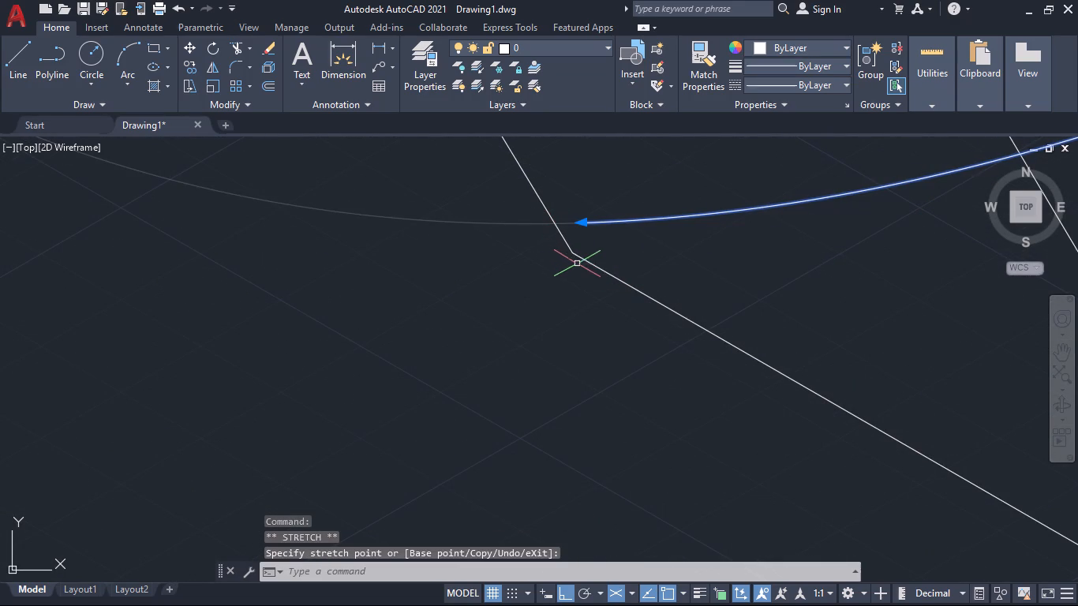
click(584, 219)
click(575, 252)
scroll(661, 288, down, 3)
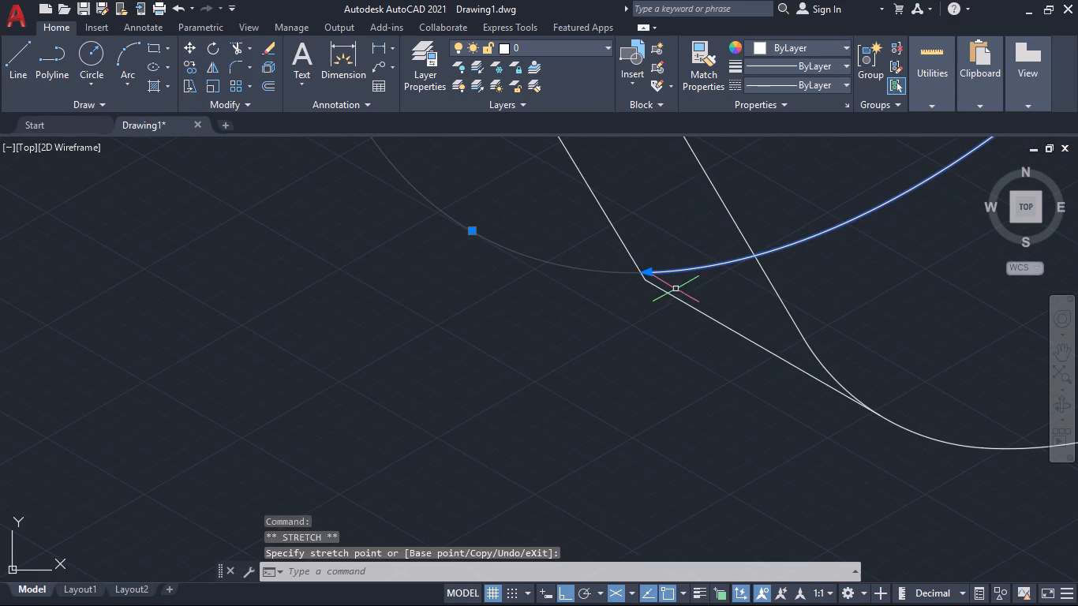
middle_drag(736, 282, 633, 333)
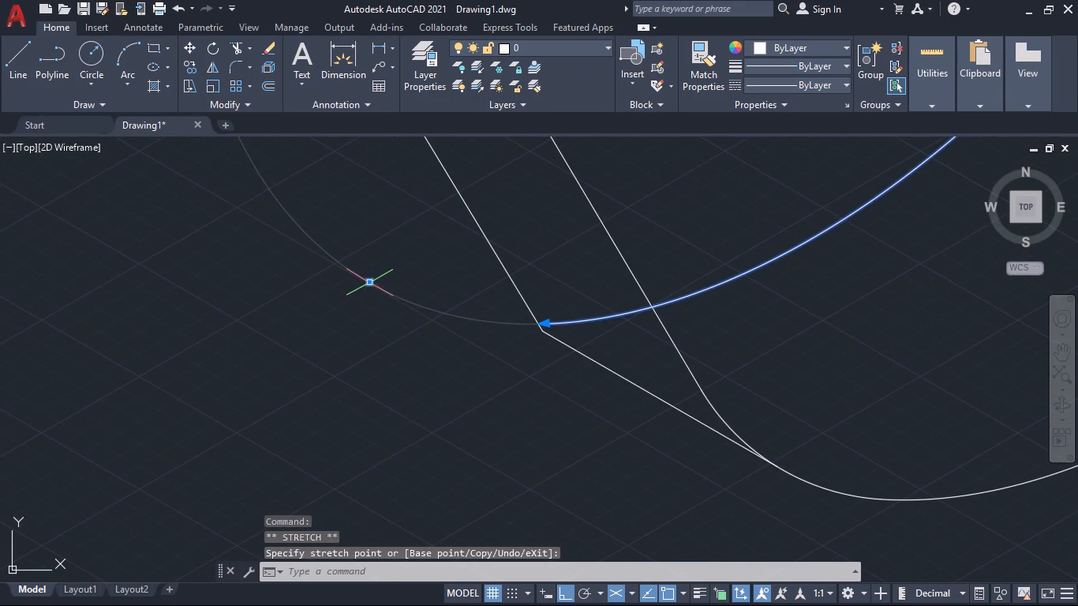
click(372, 285)
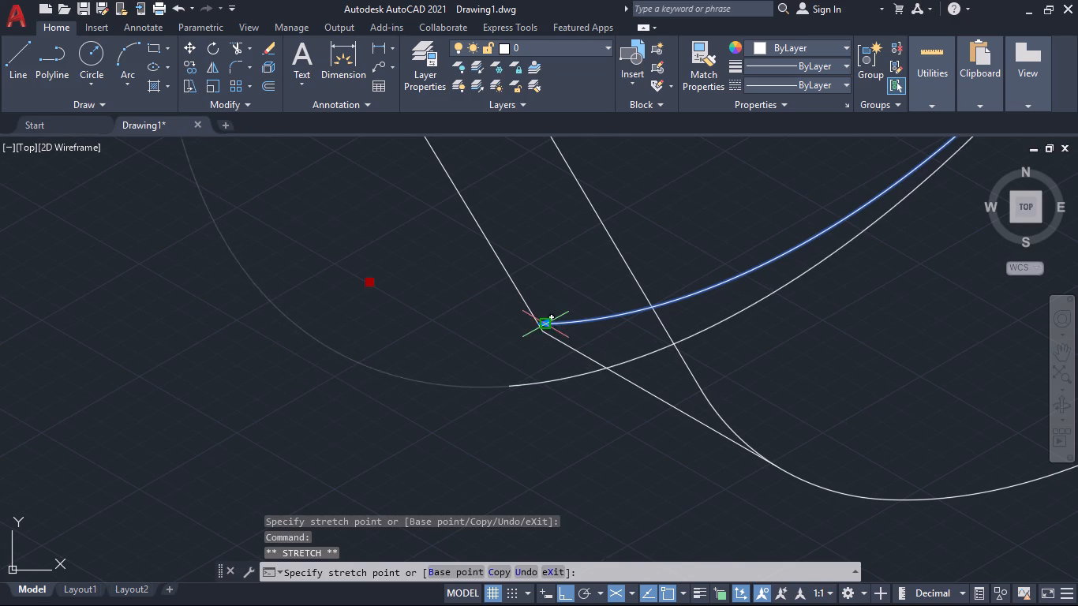
click(544, 335)
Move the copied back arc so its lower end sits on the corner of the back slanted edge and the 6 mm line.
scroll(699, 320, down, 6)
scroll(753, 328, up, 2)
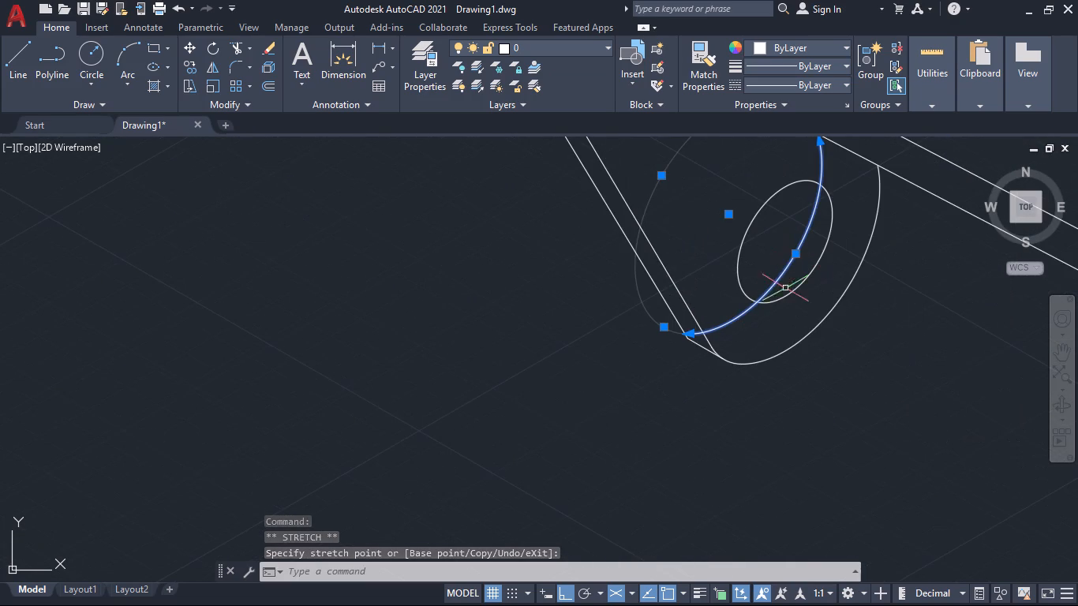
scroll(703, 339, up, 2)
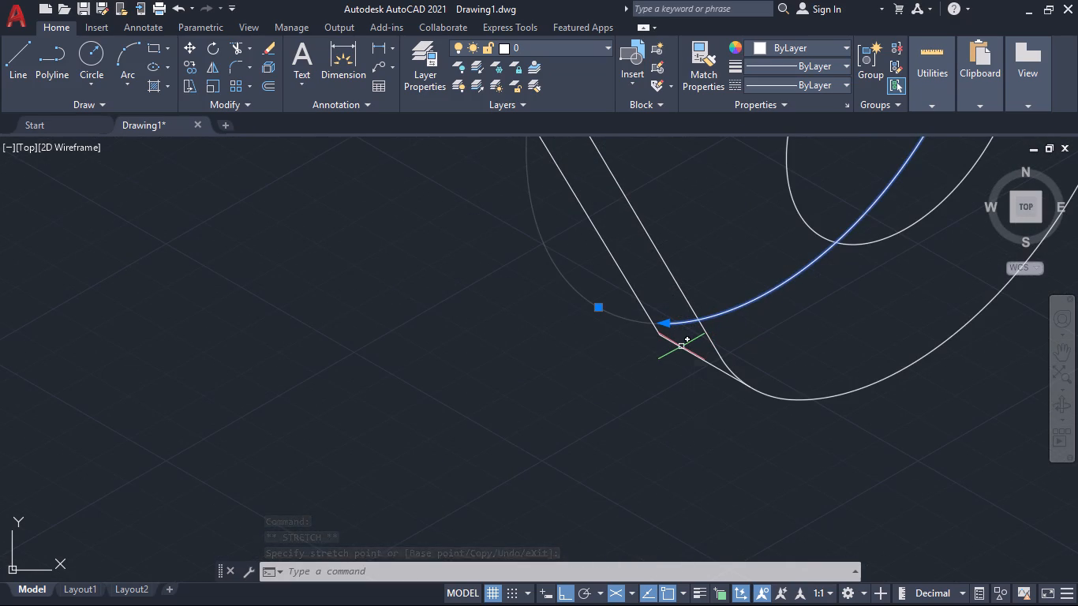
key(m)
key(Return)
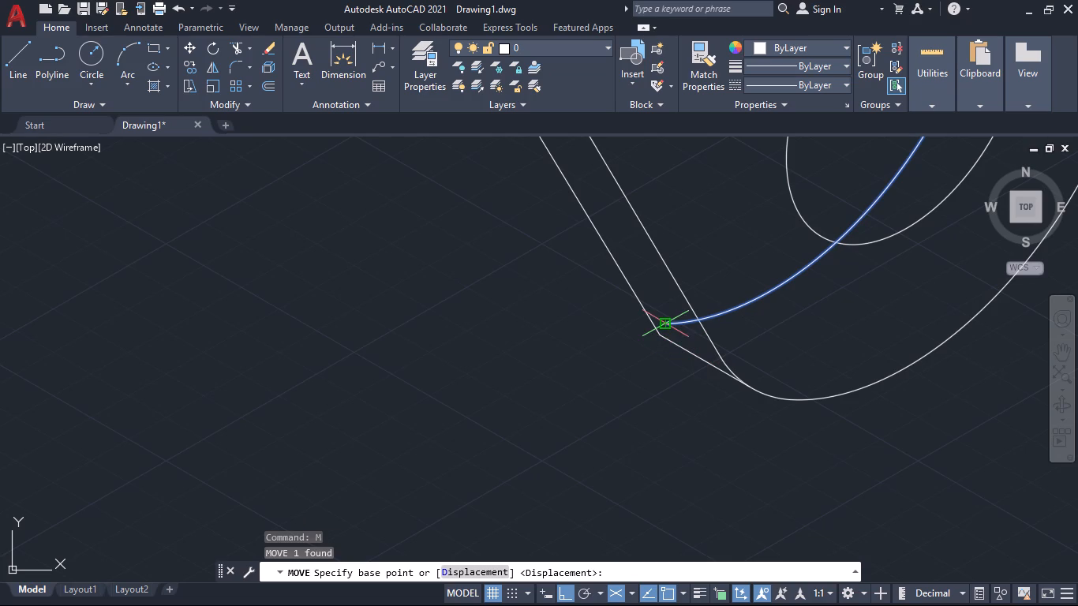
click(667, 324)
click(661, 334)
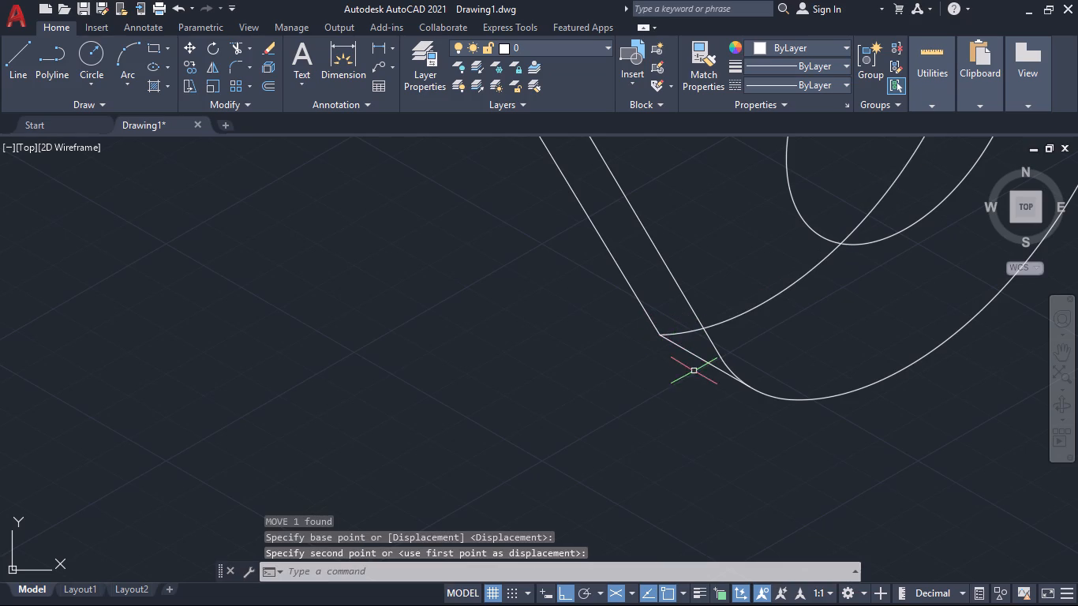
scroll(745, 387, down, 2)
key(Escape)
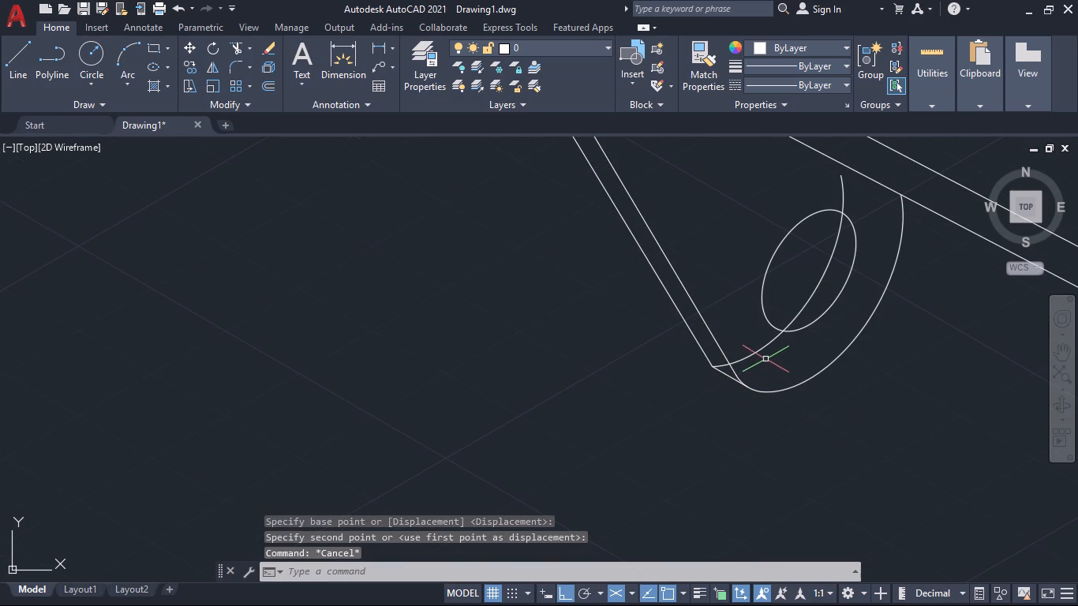
Trim away the parts of the copied back arc that cross the plate's front face and the lower hole.
text(tr)
key(Return)
click(773, 367)
click(743, 332)
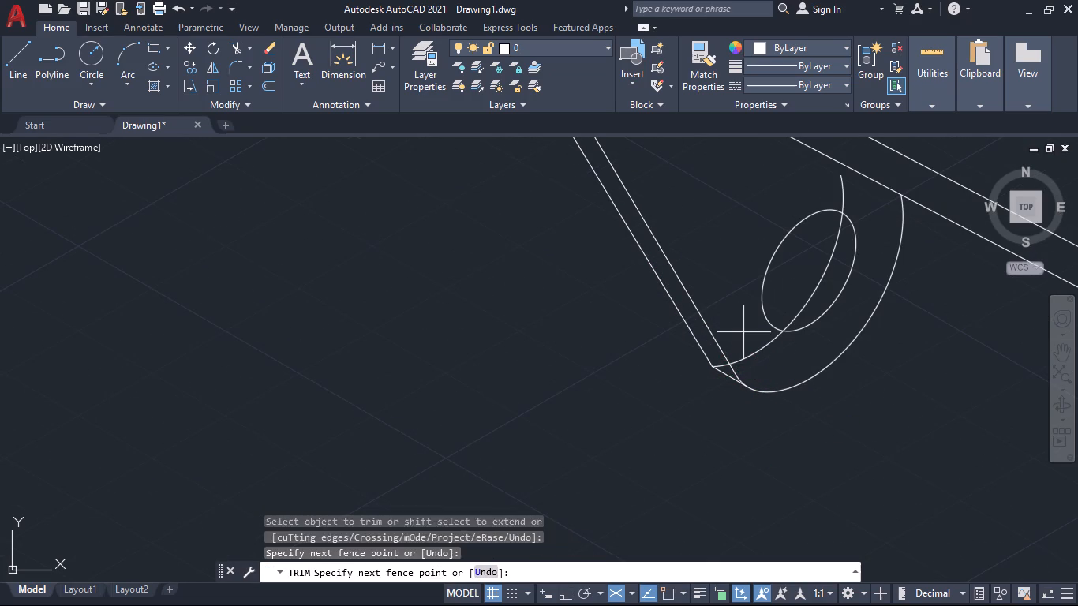
click(774, 357)
click(803, 312)
click(845, 192)
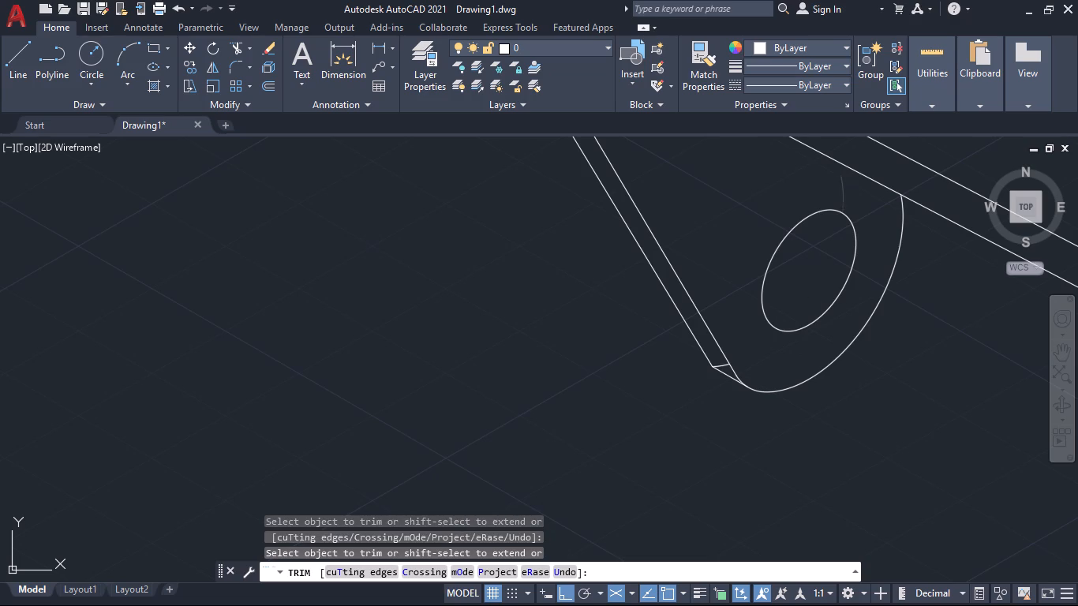
Trim off the short remainder of the back arc between the two slanted edges at the plate's lower end.
scroll(807, 353, down, 4)
middle_drag(818, 396, 668, 414)
scroll(634, 388, up, 4)
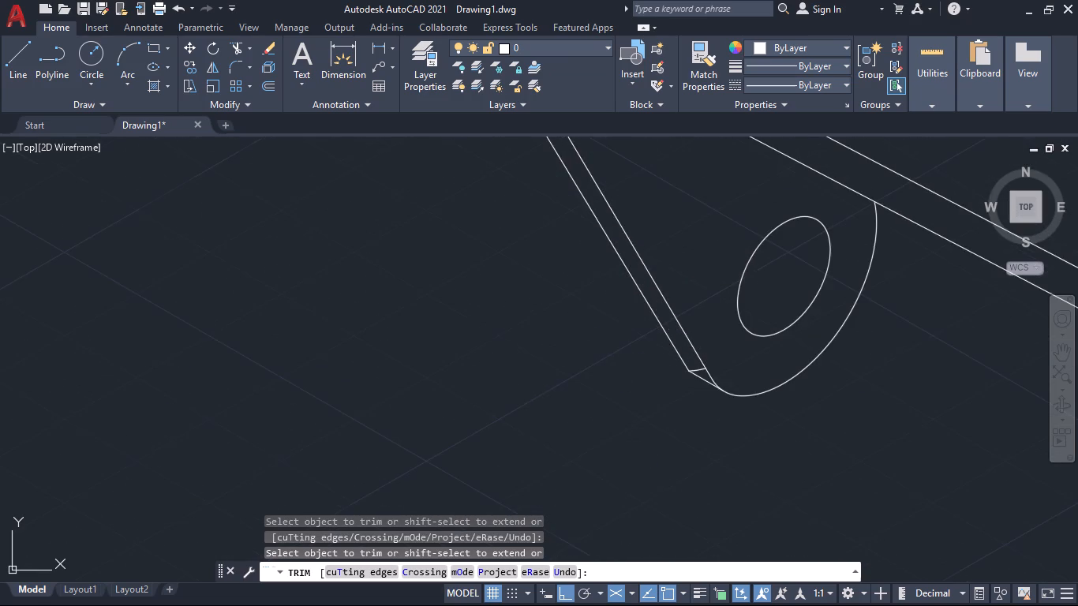
scroll(672, 380, up, 3)
click(756, 327)
click(781, 346)
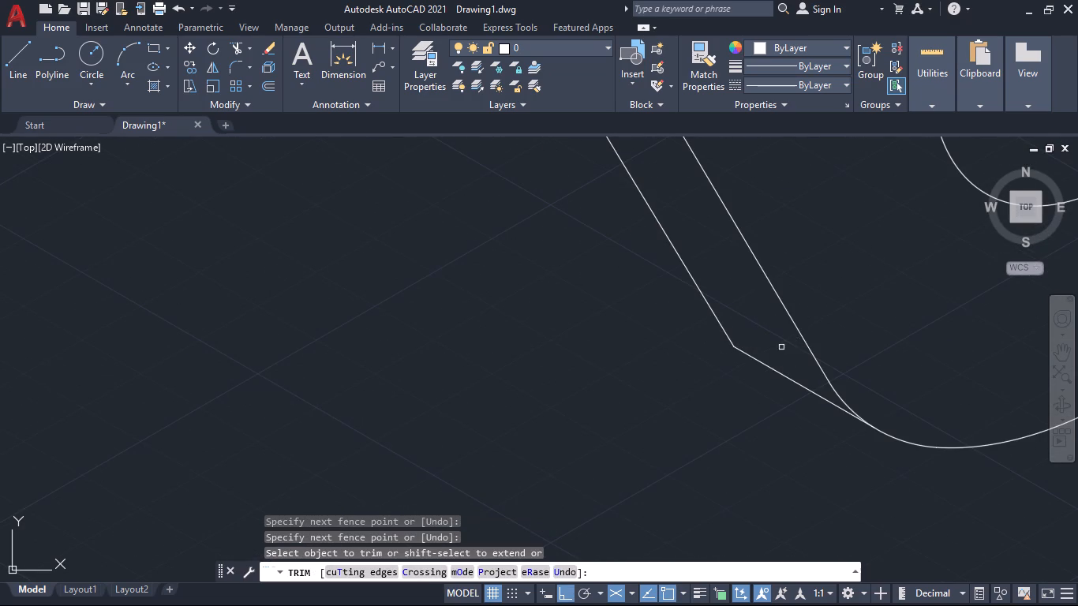
scroll(771, 375, down, 4)
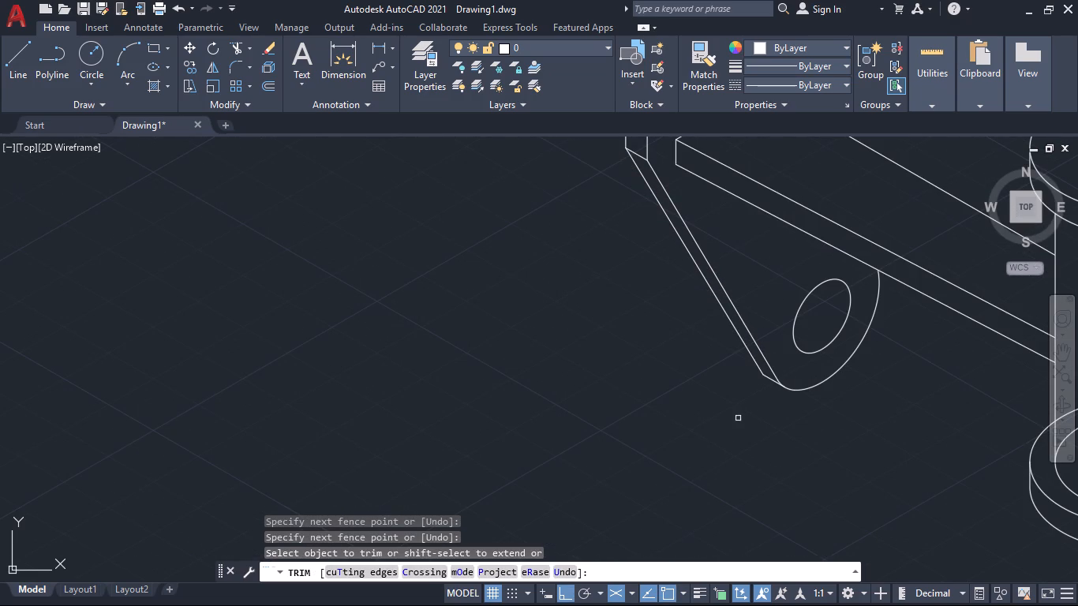
scroll(754, 404, up, 2)
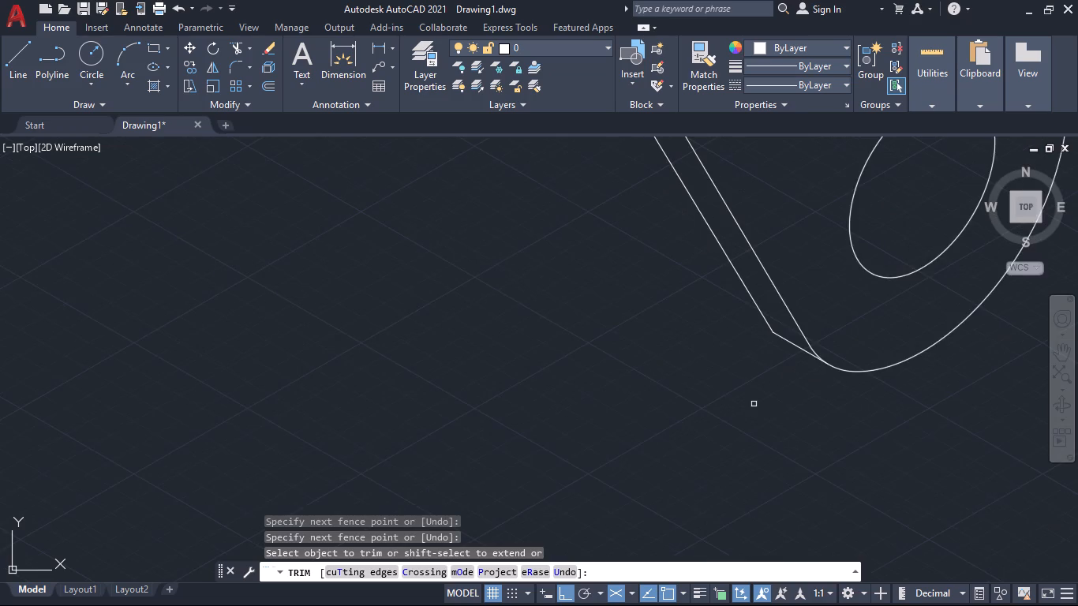
scroll(754, 404, up, 2)
middle_drag(760, 394, 624, 480)
key(Escape)
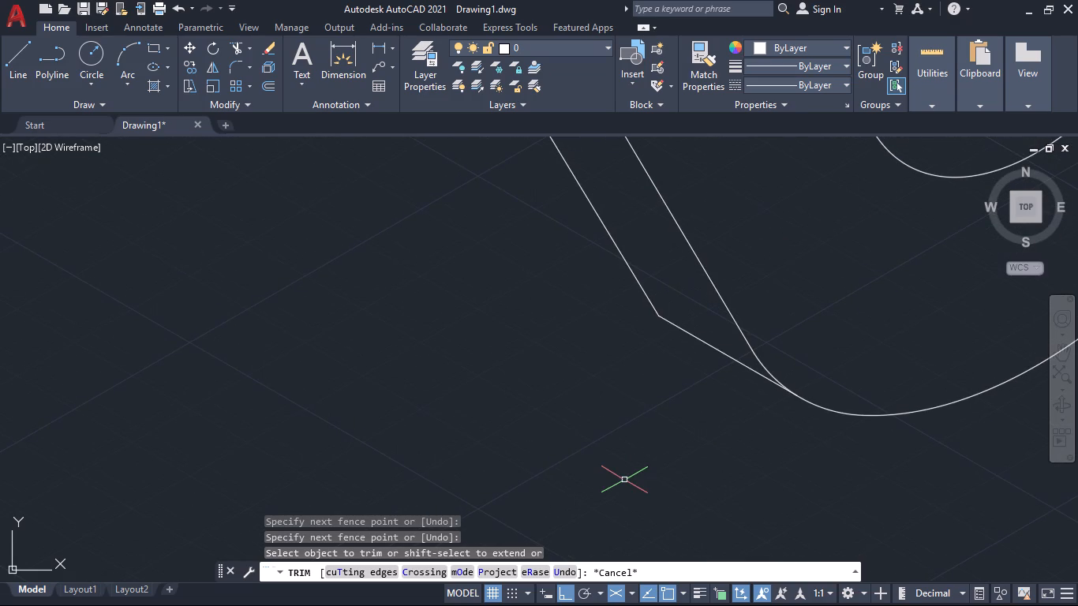
Fillet the corner between the back slanted edge and the 6 mm line with a radius of 5.
key(f)
key(Return)
key(r)
key(Return)
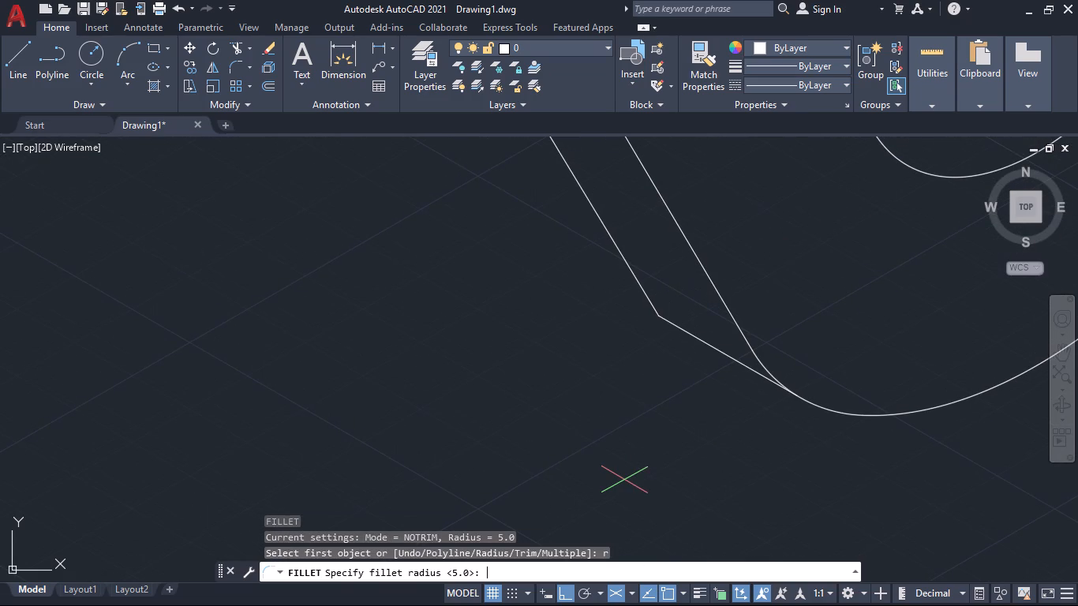
key(5)
key(Return)
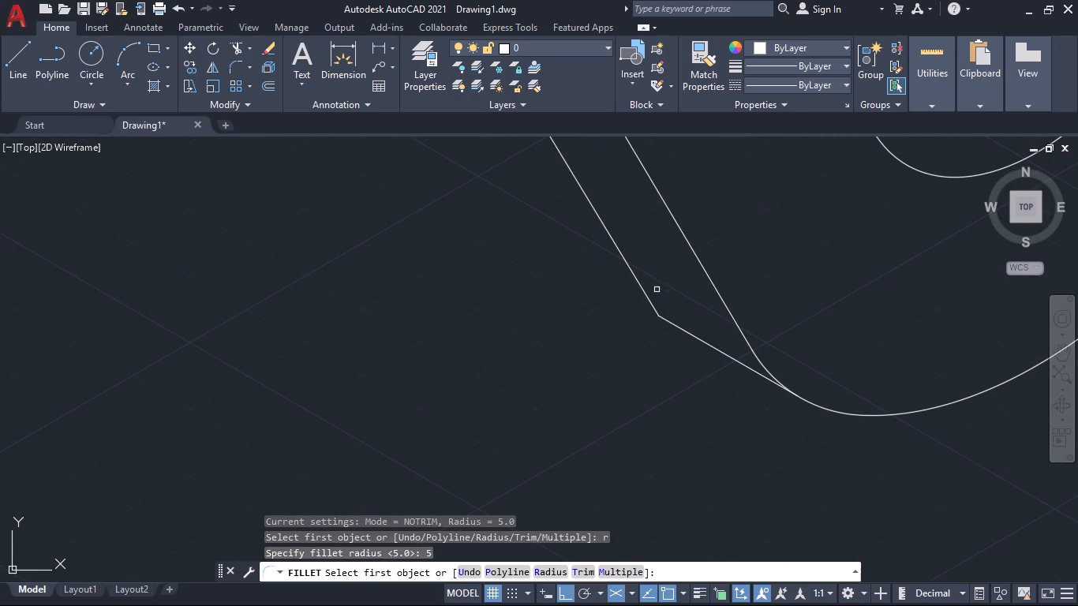
click(645, 296)
click(673, 322)
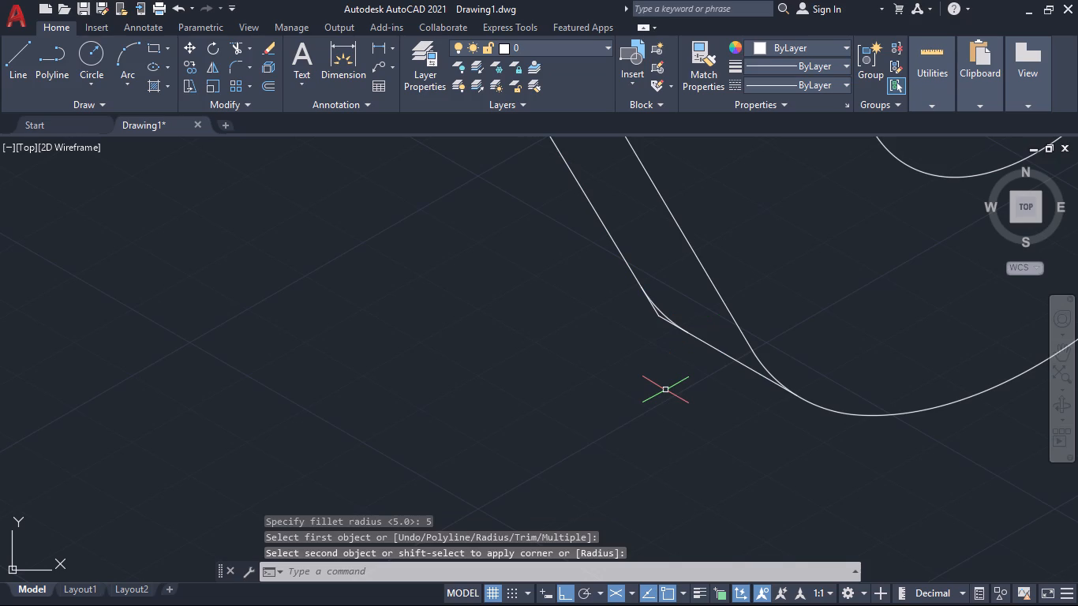
key(Escape)
Trim the sharp corner ends that project beyond the new back fillet.
text(tr)
key(Return)
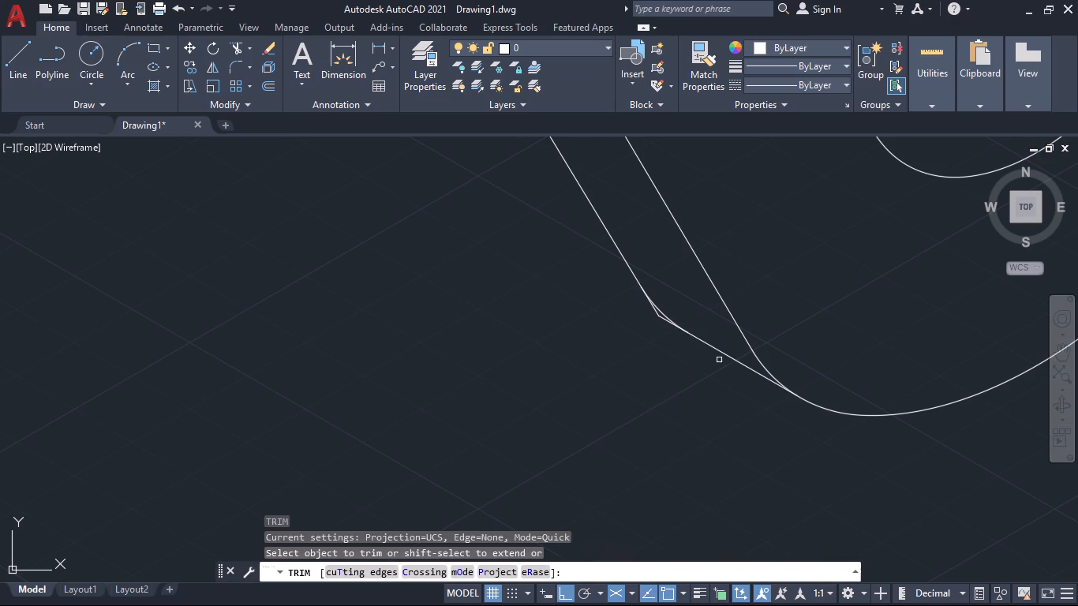
scroll(673, 326, up, 3)
click(664, 324)
click(617, 271)
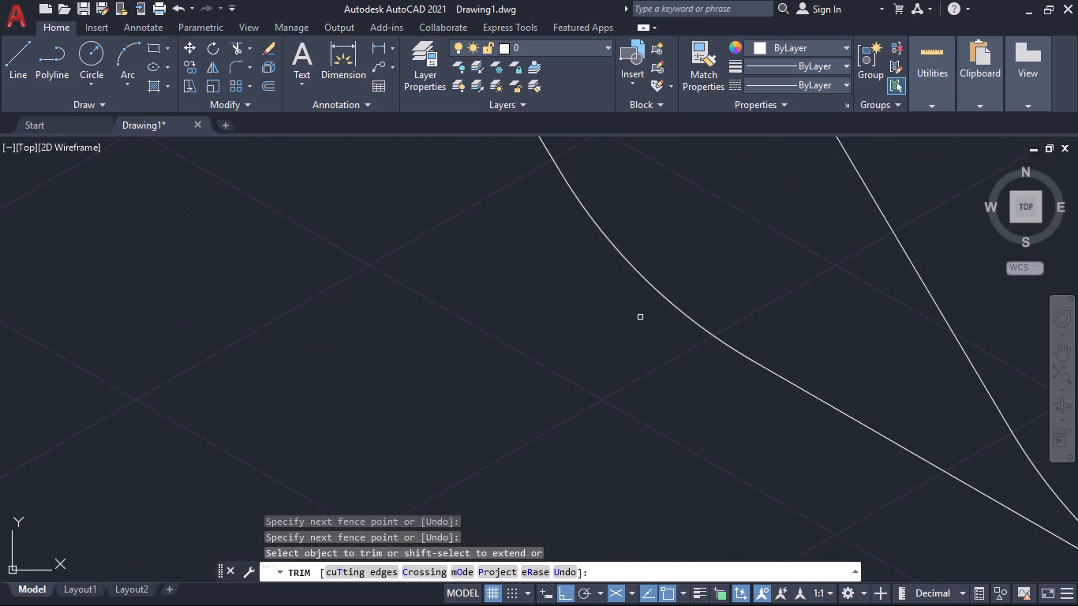
On the right isoplane, draw two successive 36 mm line segments straight down from the corner where the arm's front top edge meets the plate.
scroll(668, 349, down, 5)
scroll(714, 423, down, 2)
scroll(663, 310, up, 1)
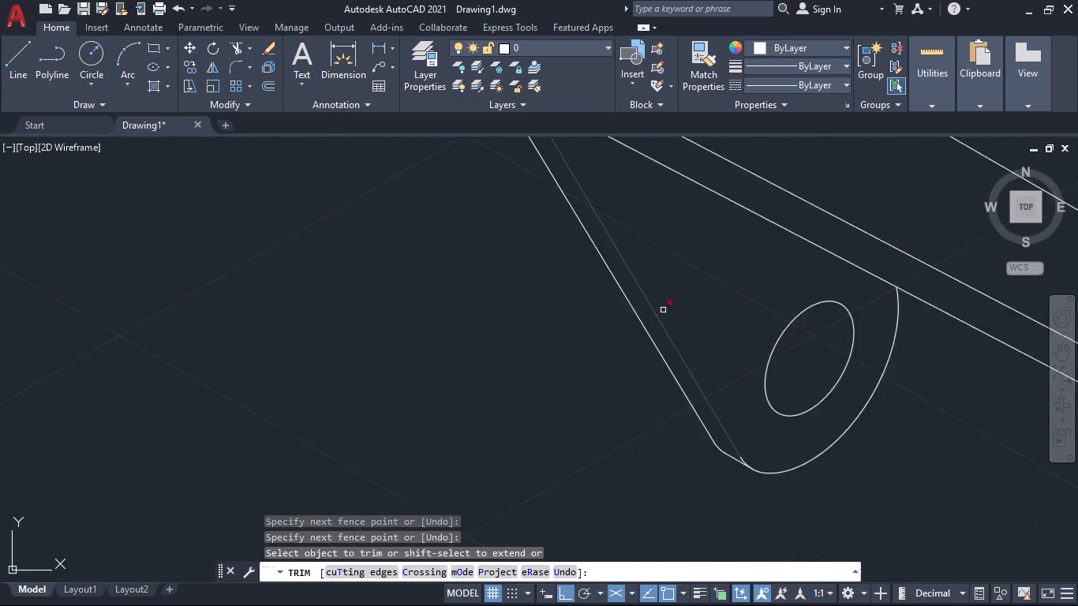
scroll(663, 310, up, 2)
scroll(593, 332, down, 4)
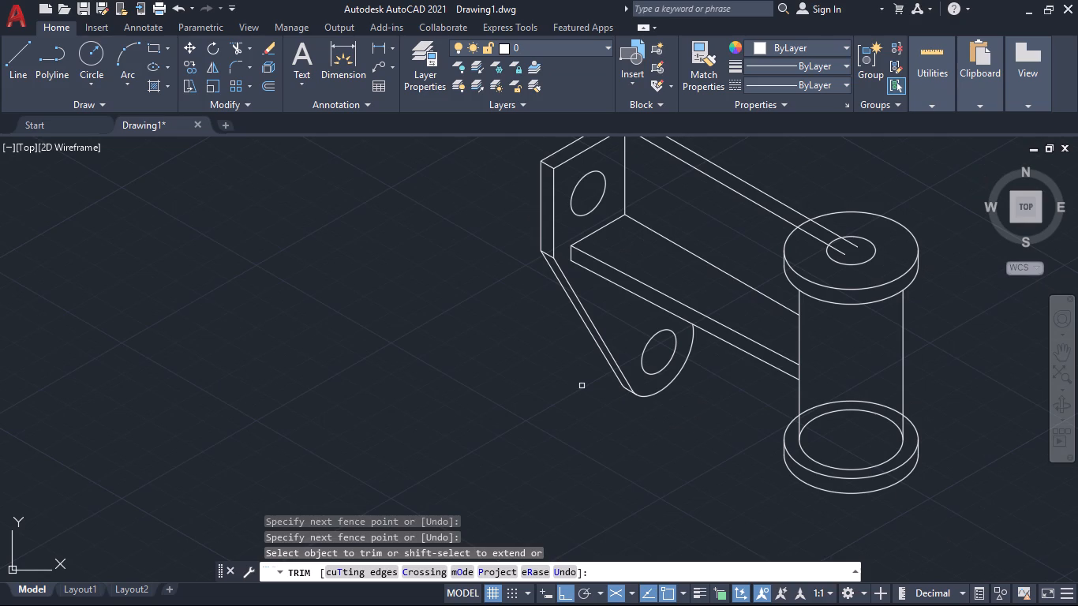
scroll(620, 402, down, 1)
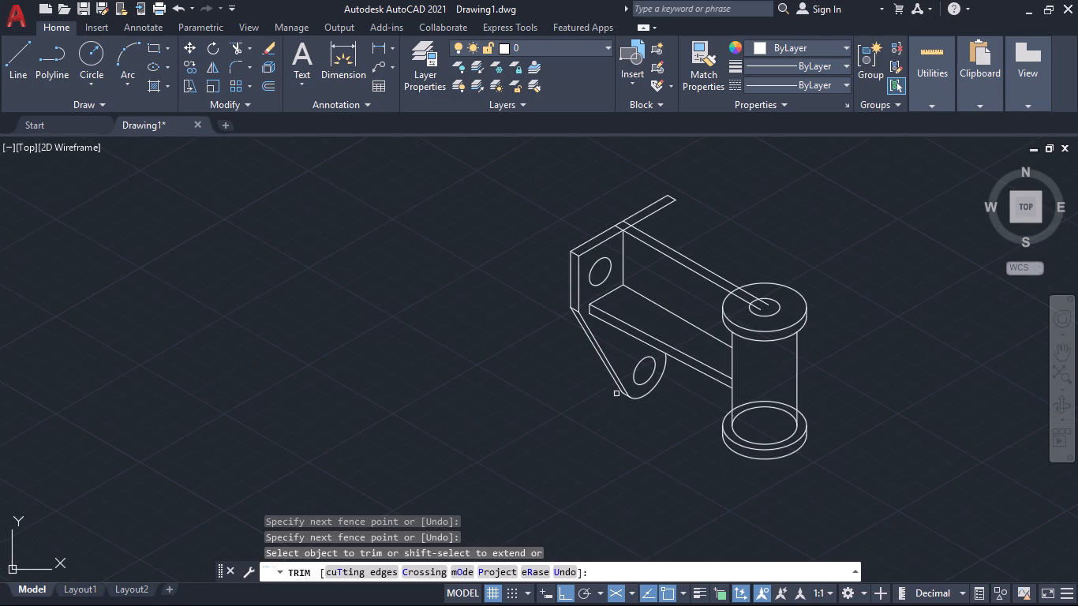
middle_drag(574, 387, 485, 357)
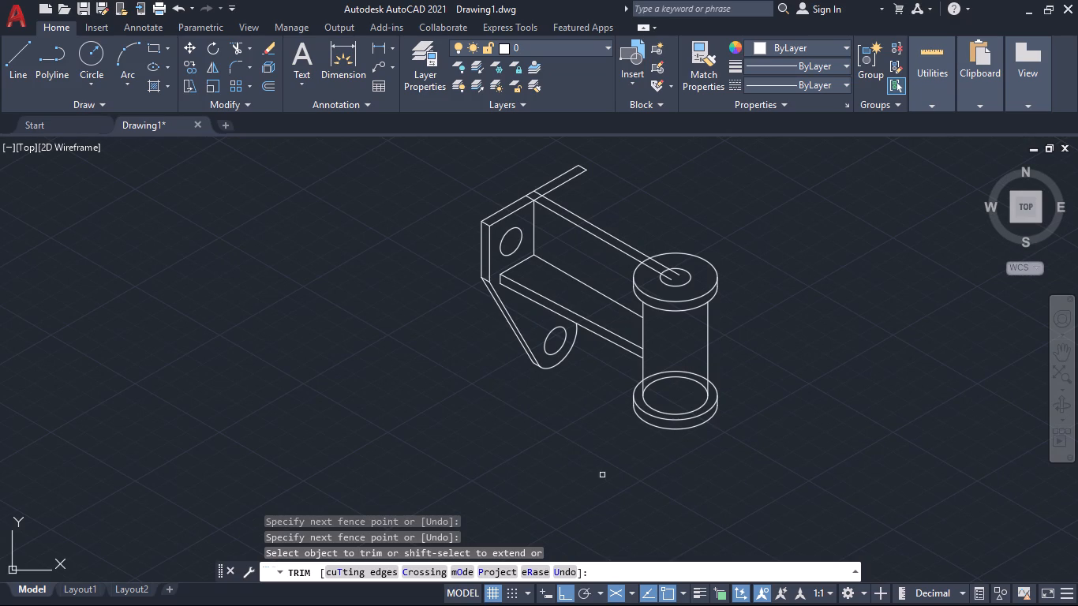
click(14, 56)
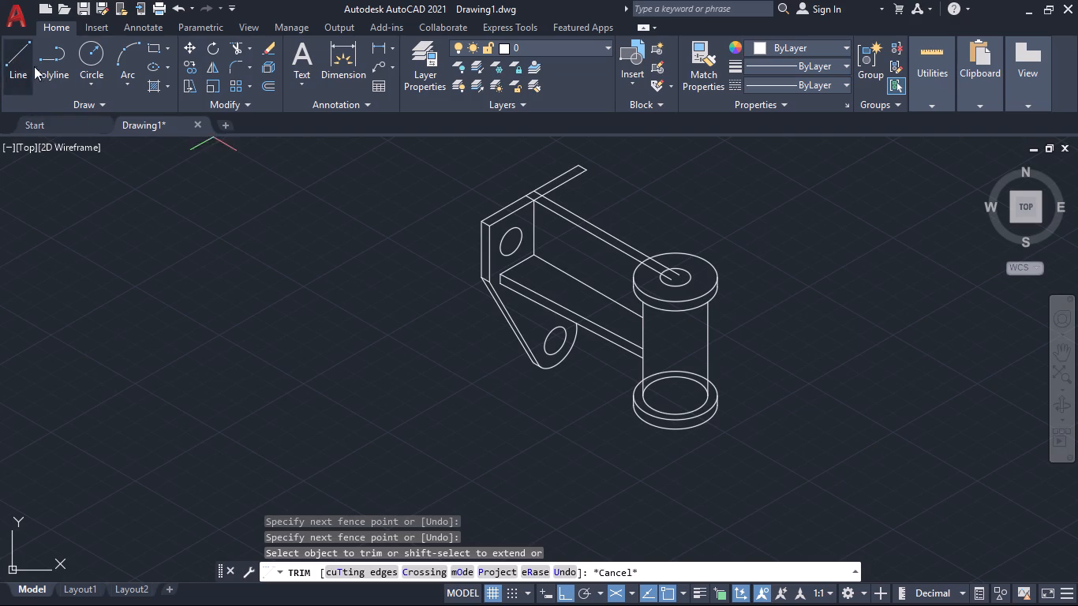
scroll(463, 264, up, 1)
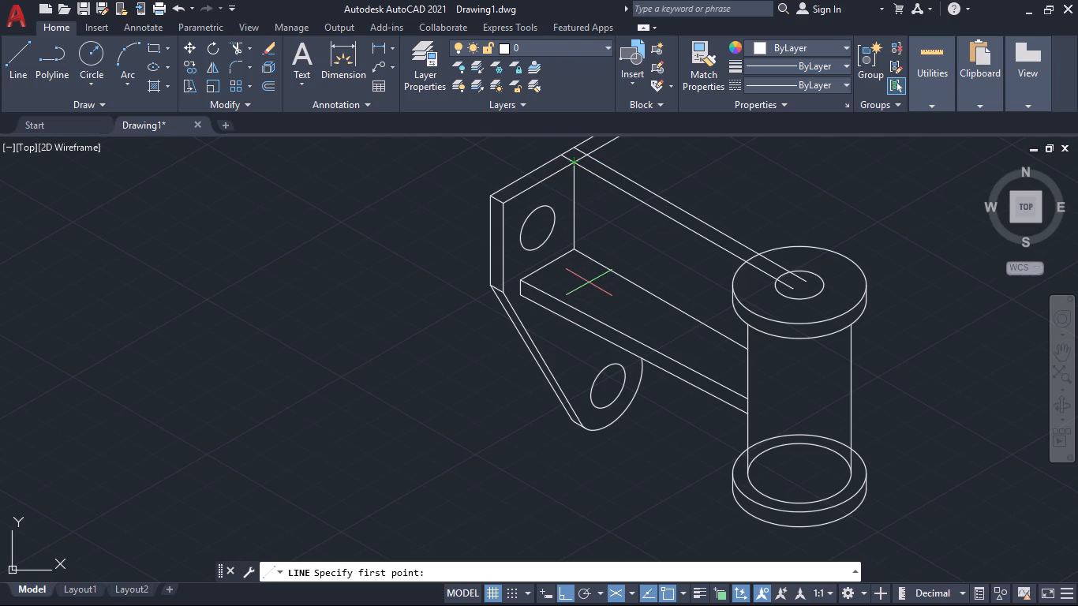
click(576, 161)
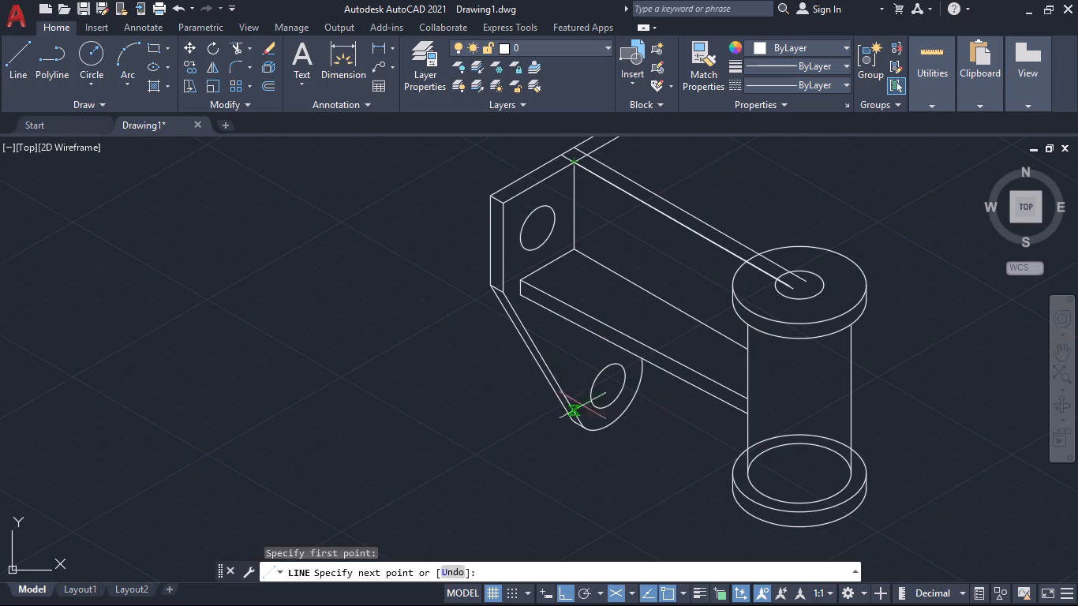
click(629, 597)
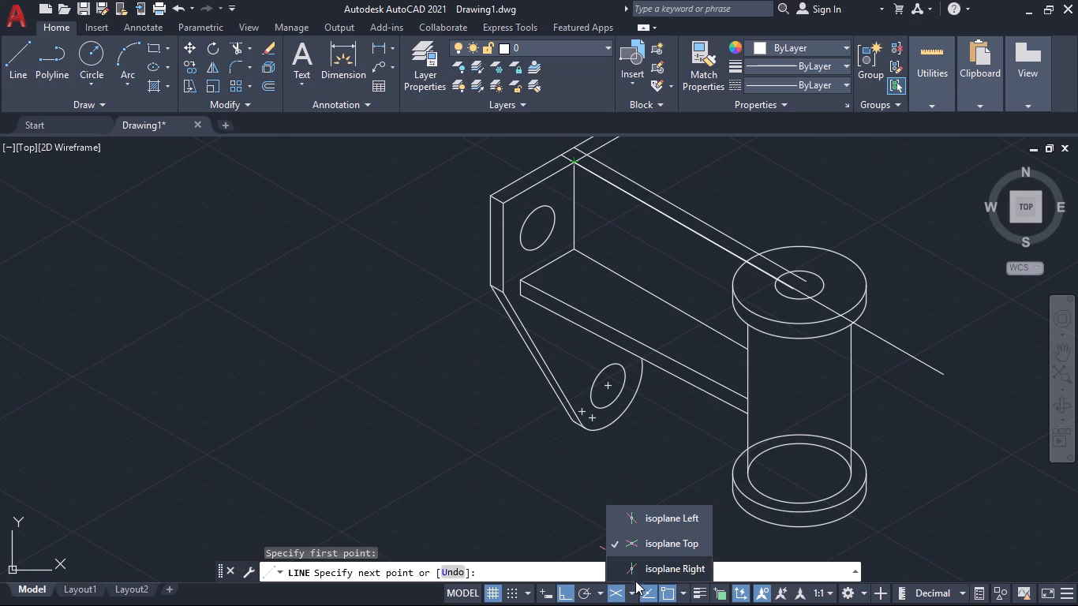
click(638, 573)
text(36)
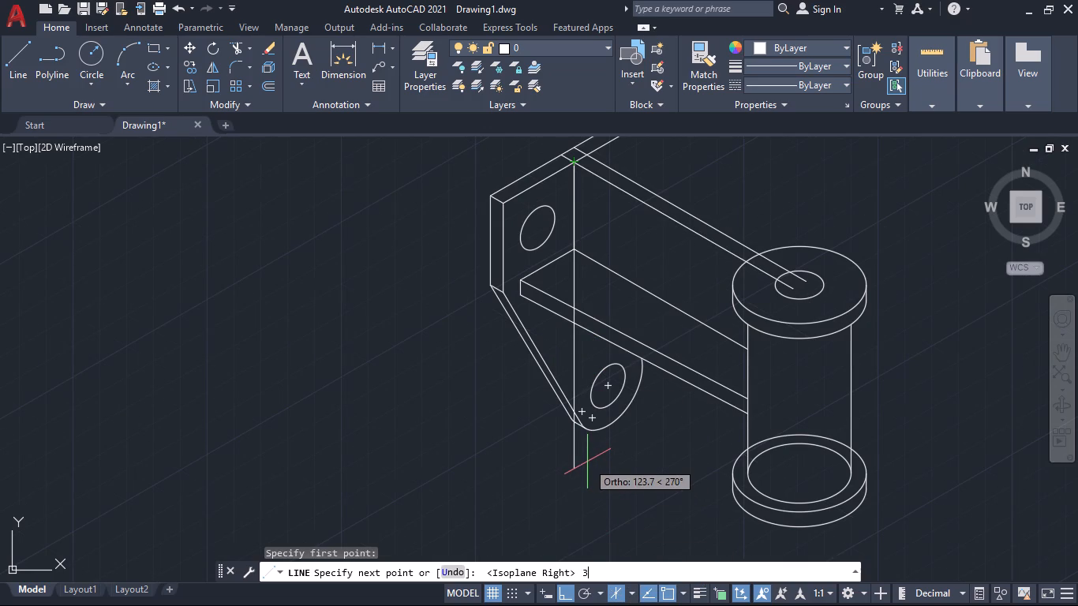
key(Return)
text(36)
key(Return)
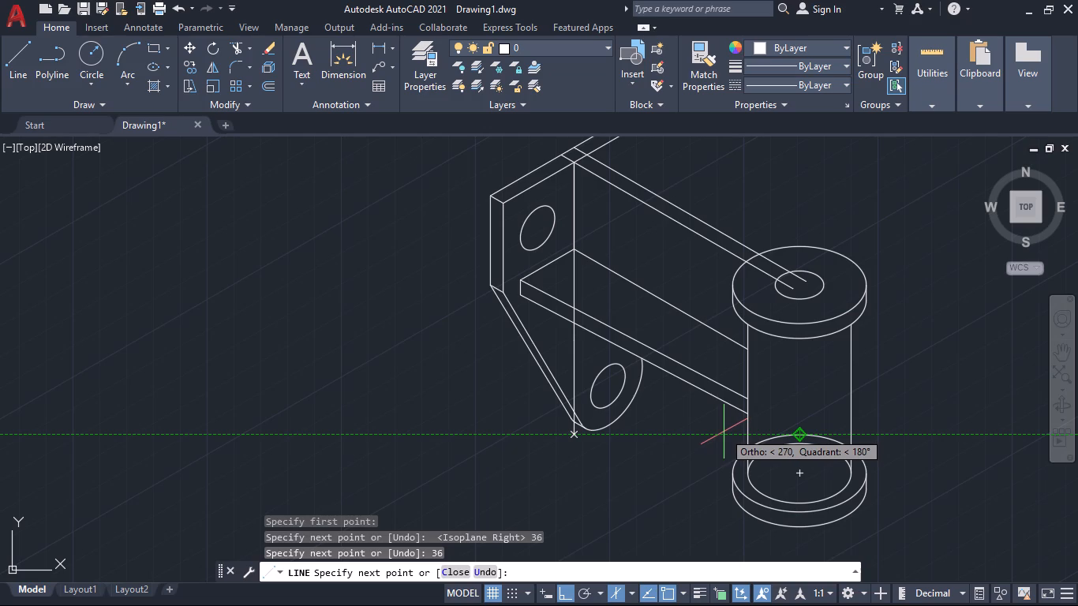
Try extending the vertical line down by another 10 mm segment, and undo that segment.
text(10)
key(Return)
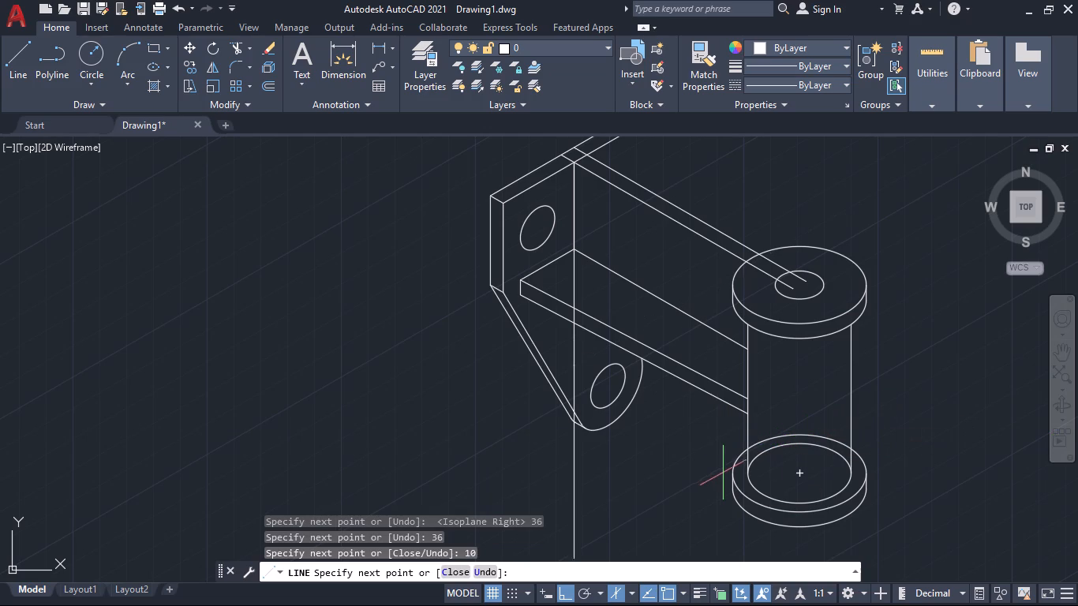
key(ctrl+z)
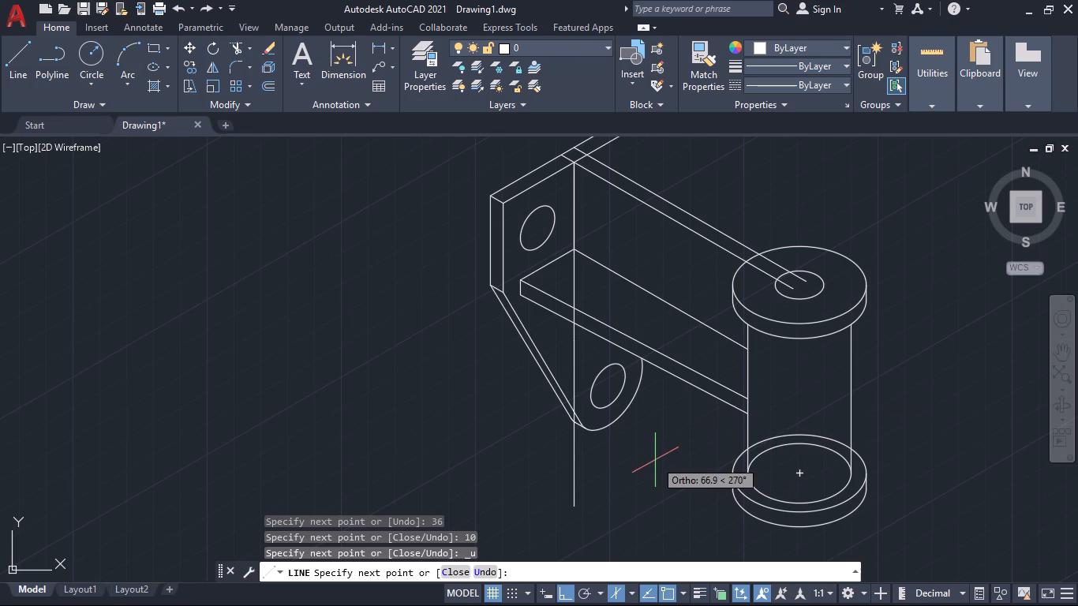
Continue the line 5 mm down, and with polar tracking on, along the arm's direction to the lower flange's outer ellipse.
key(5)
key(Return)
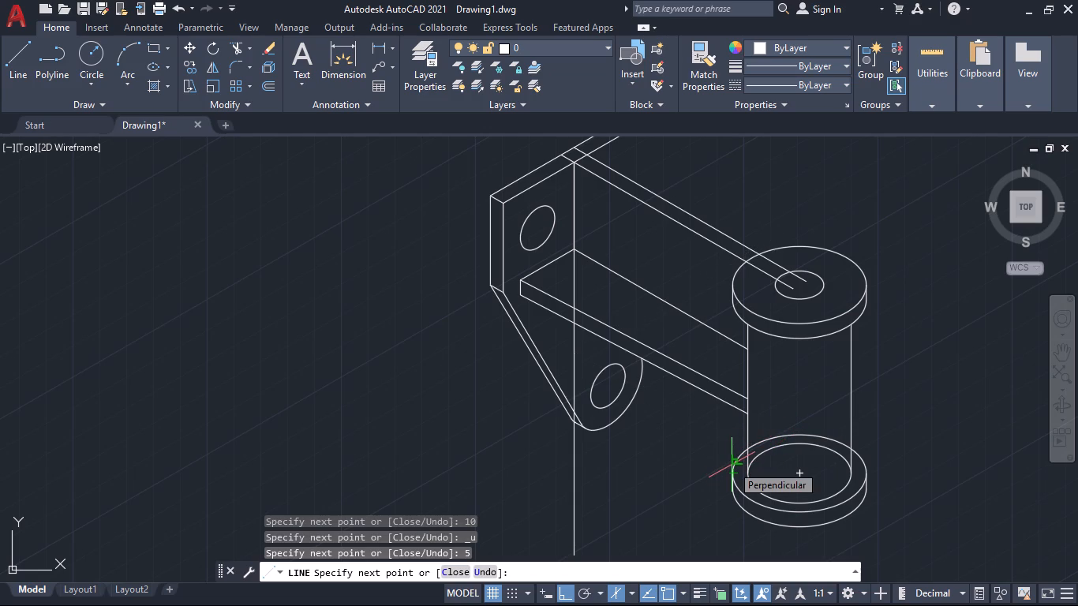
click(588, 589)
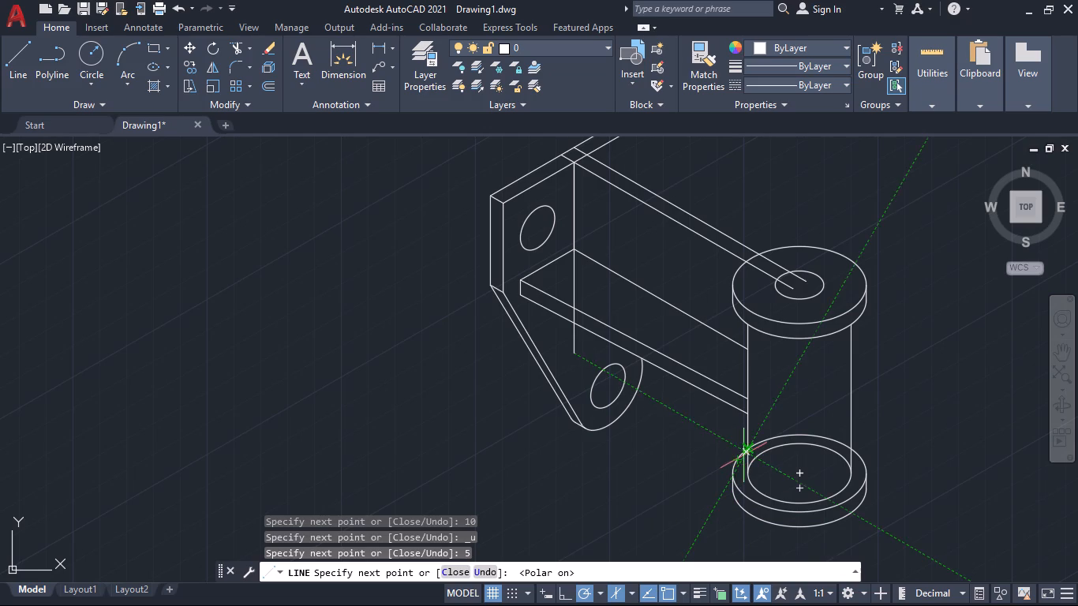
scroll(739, 454, up, 3)
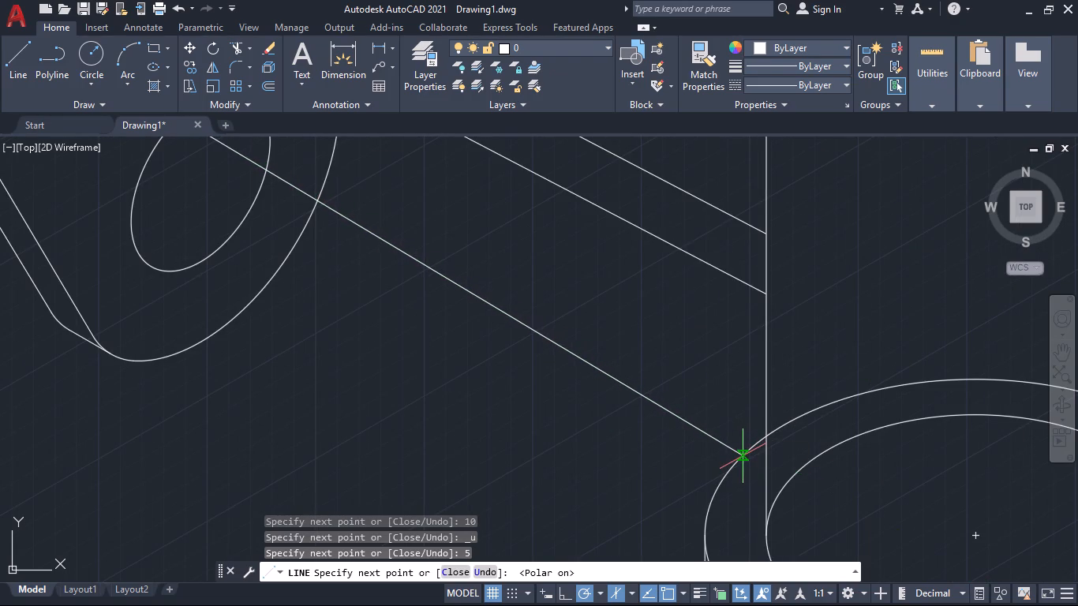
click(743, 456)
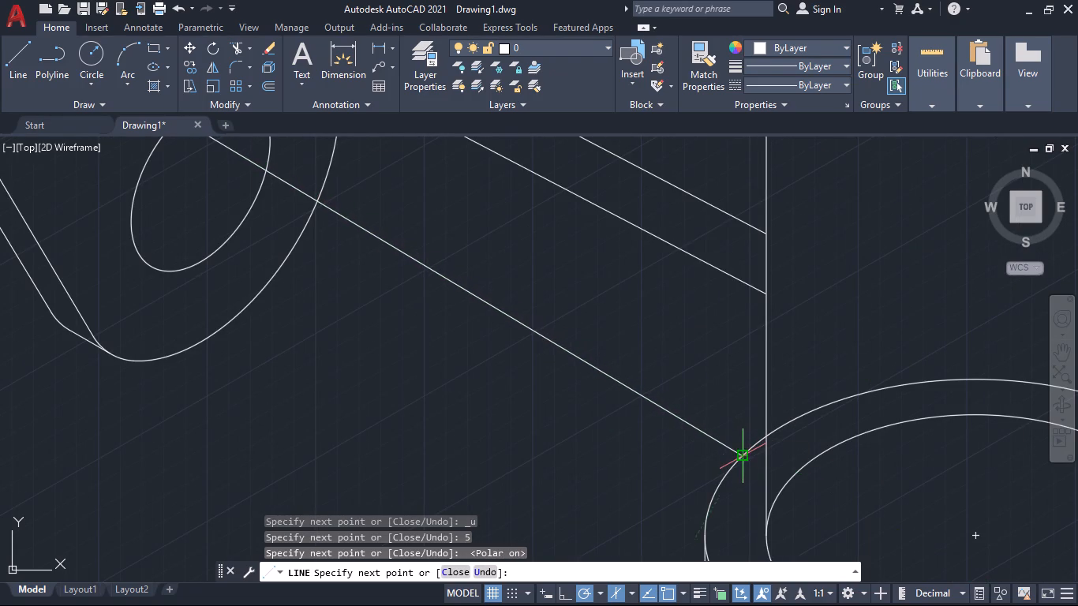
scroll(719, 484, down, 3)
key(space)
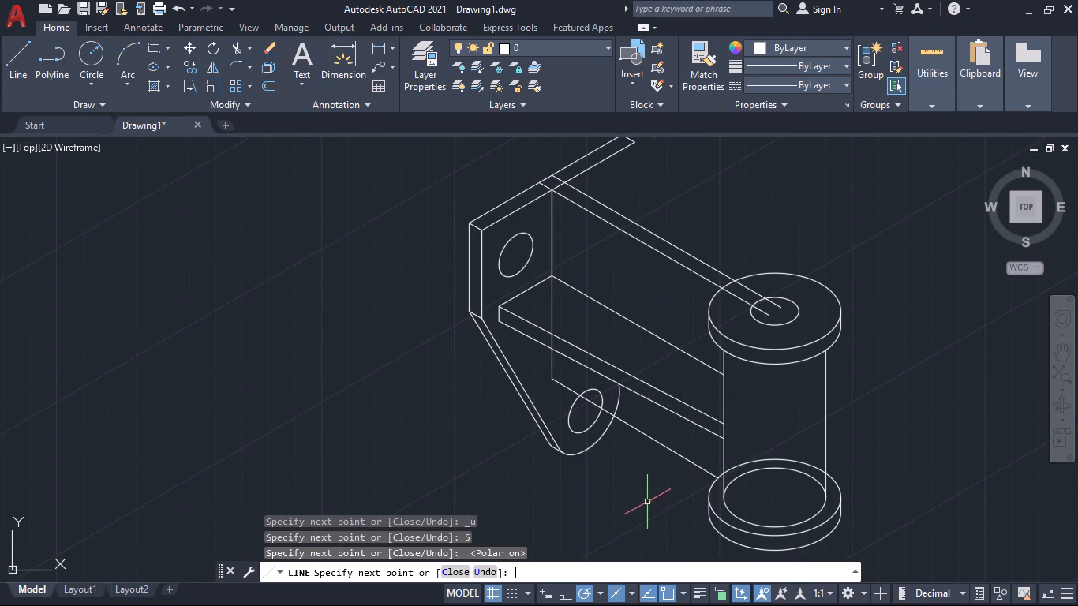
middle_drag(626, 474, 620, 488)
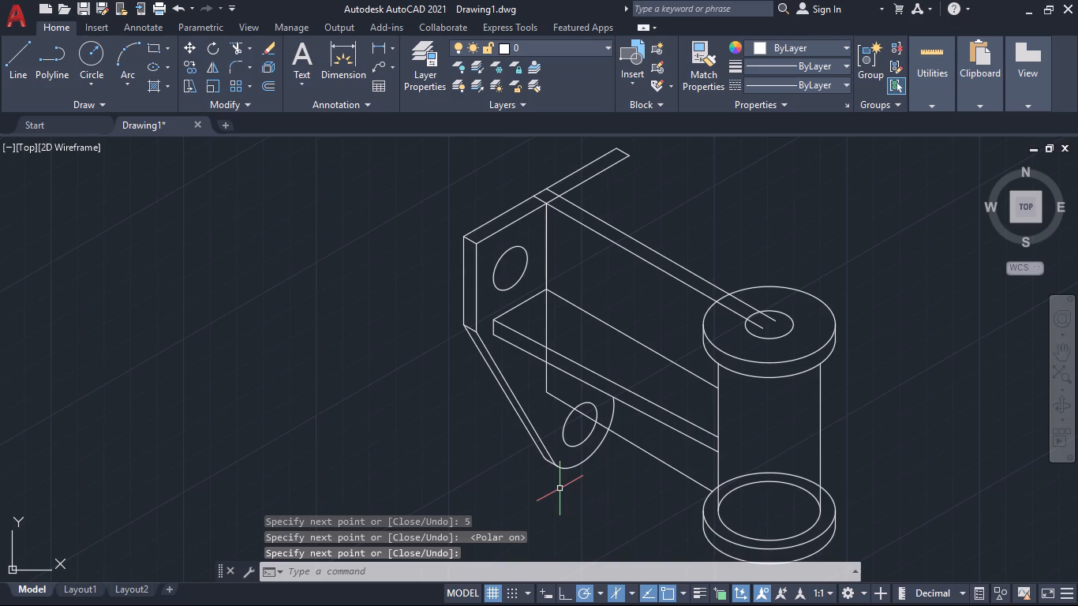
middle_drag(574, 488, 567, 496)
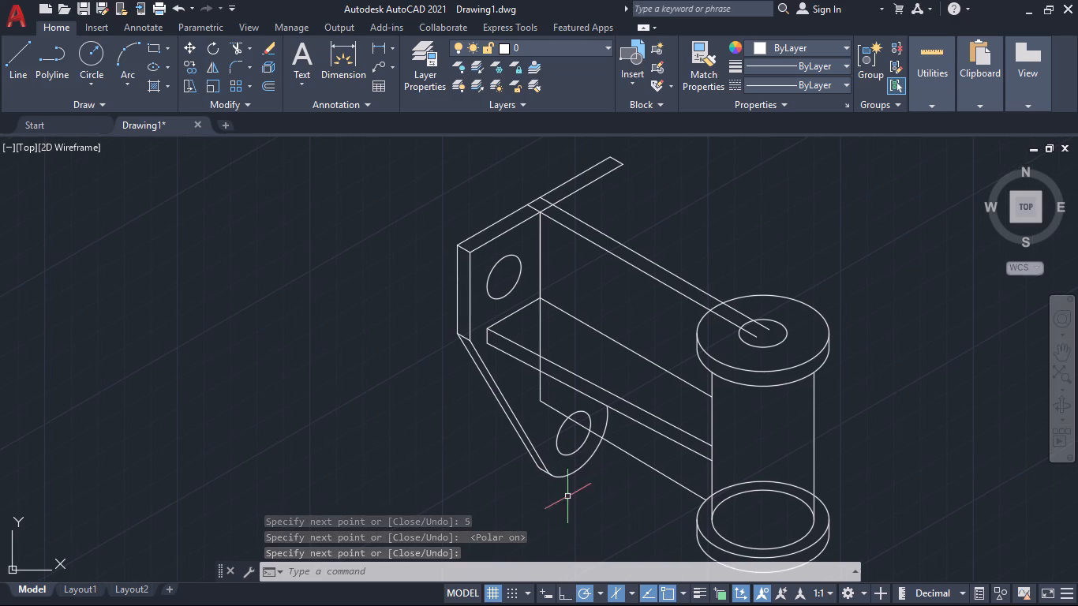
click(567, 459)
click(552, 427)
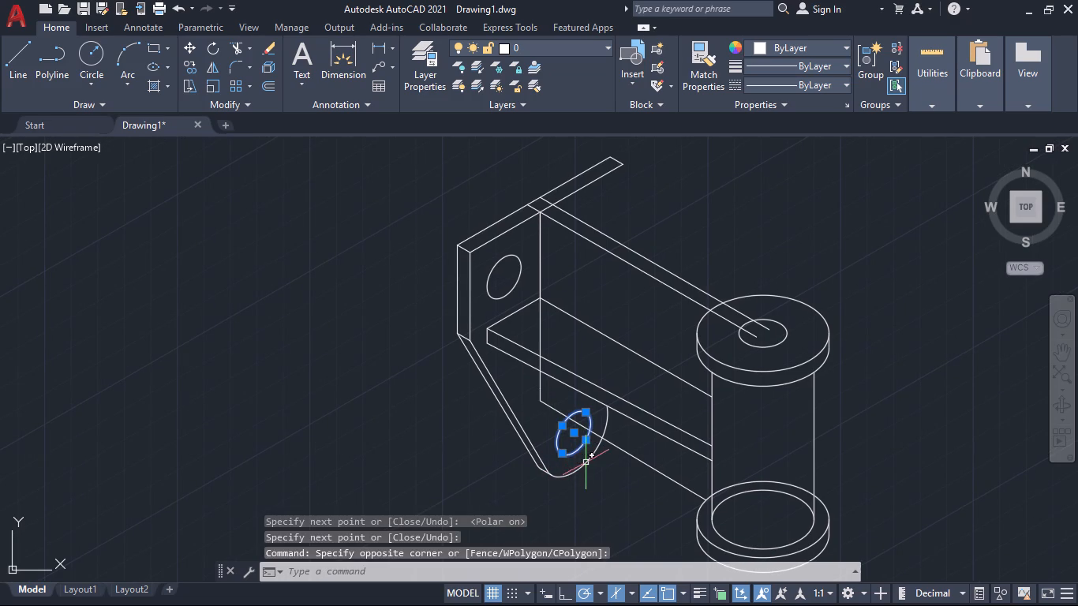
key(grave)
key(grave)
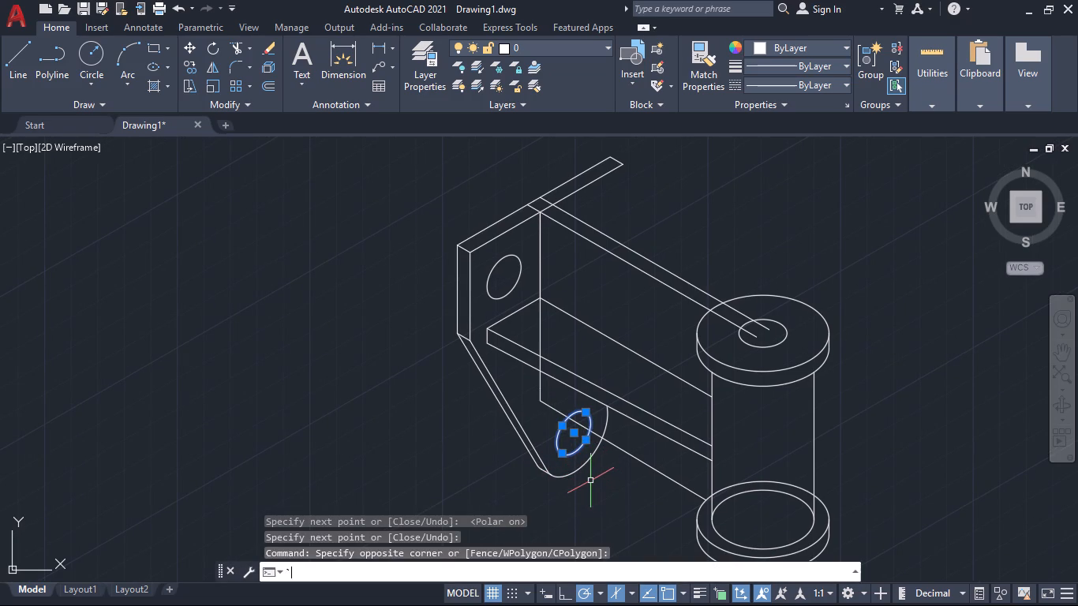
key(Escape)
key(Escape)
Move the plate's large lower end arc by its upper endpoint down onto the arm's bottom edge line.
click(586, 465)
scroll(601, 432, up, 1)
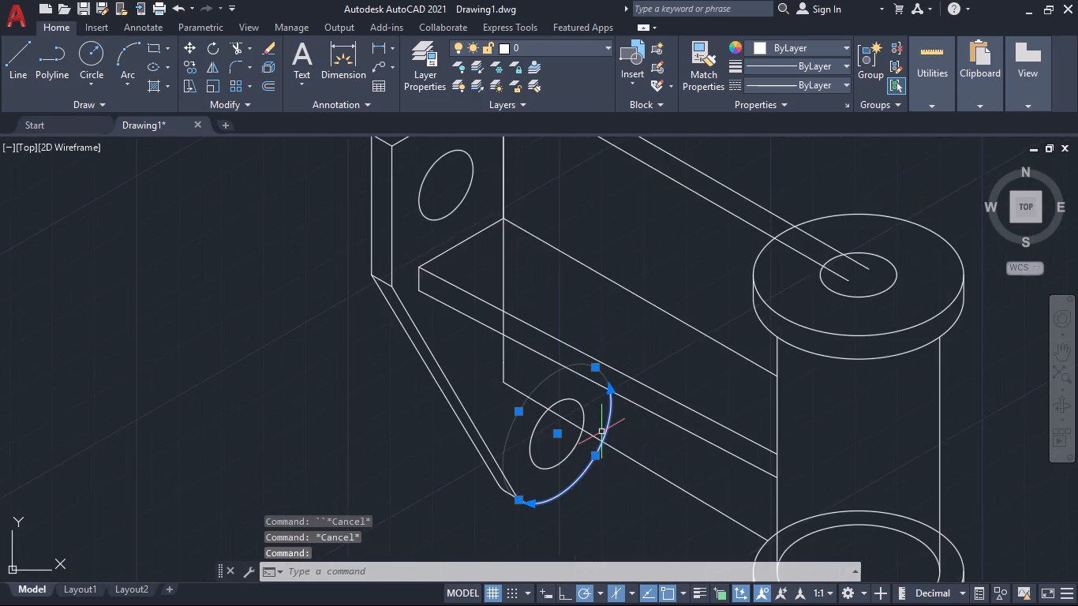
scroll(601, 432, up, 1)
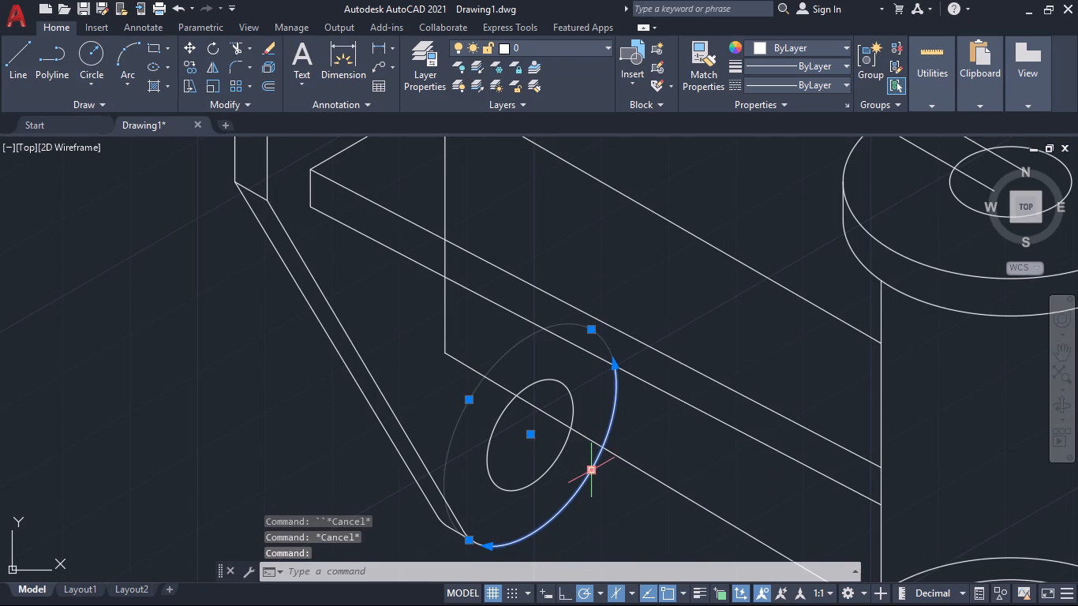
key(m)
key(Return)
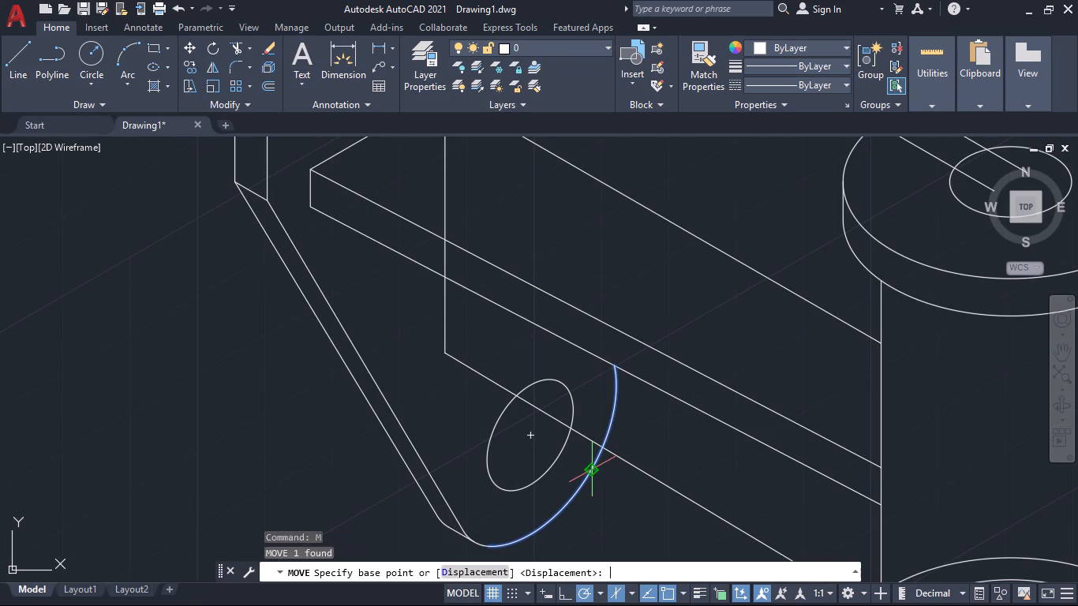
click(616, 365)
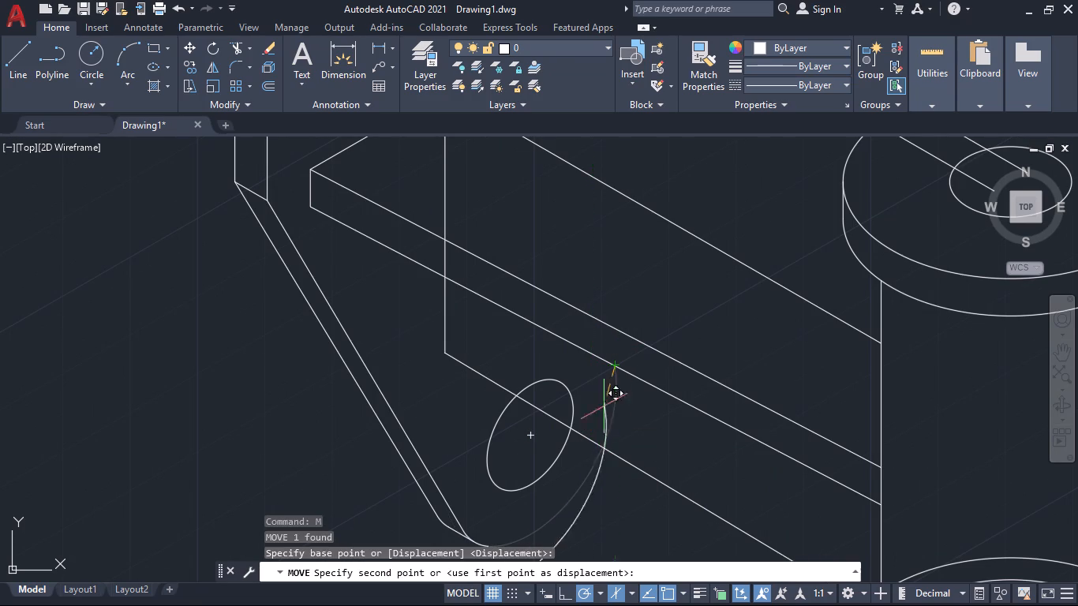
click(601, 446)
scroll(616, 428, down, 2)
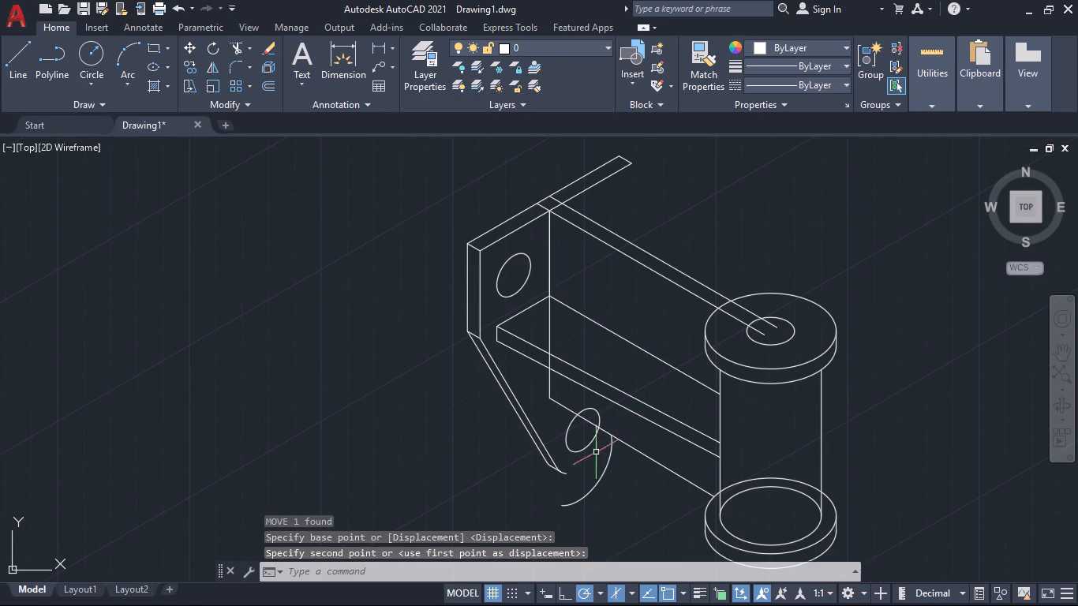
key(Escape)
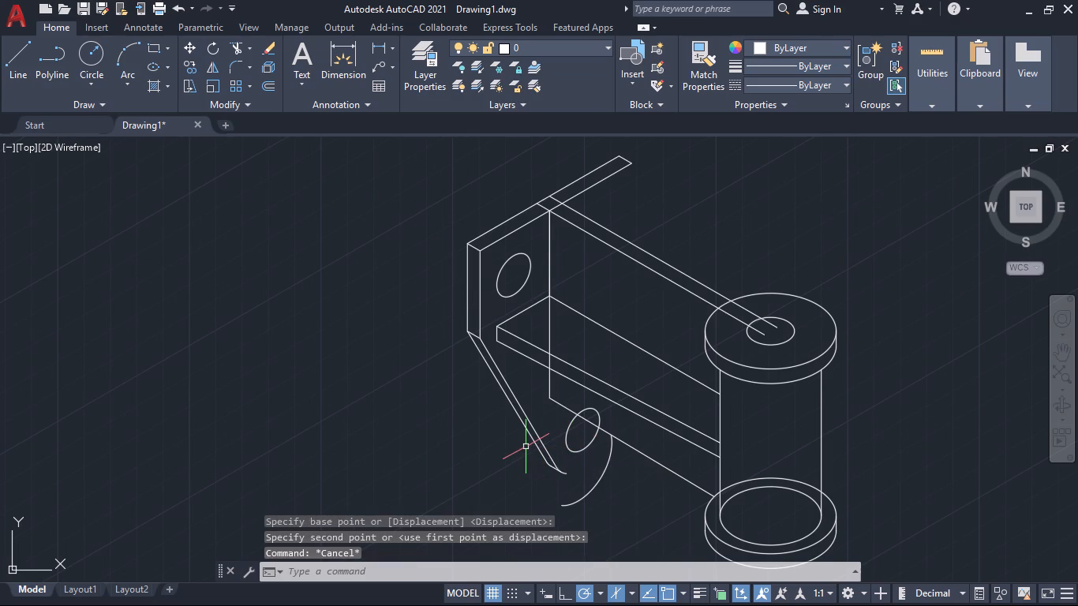
Erase the lower hole, the large end arc and the small rounding pieces at the holed plate's lower end.
scroll(522, 451, down, 1)
middle_drag(510, 455, 488, 440)
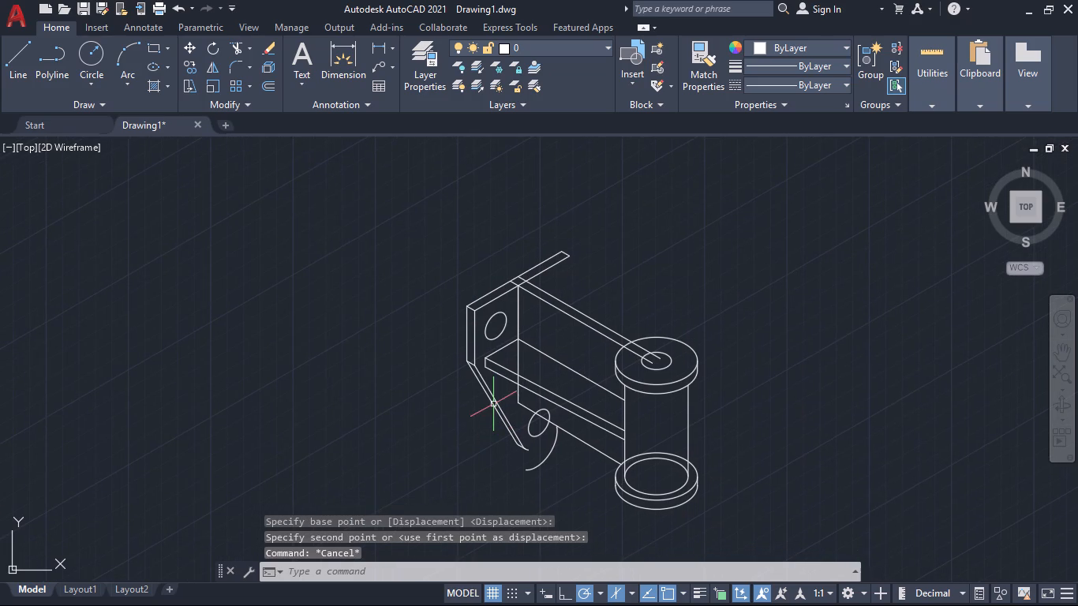
scroll(492, 391, up, 2)
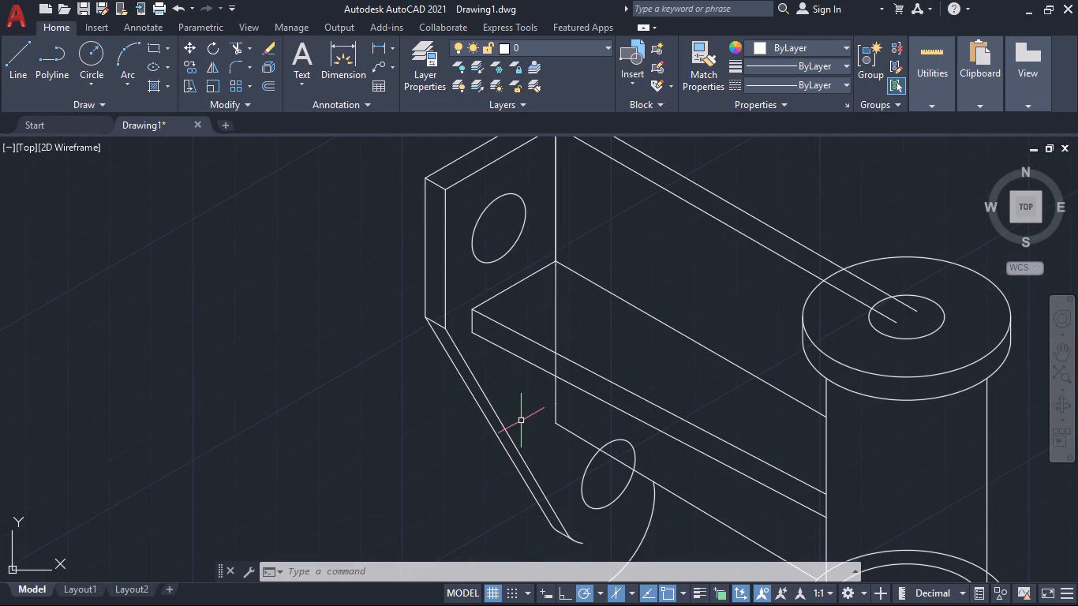
scroll(565, 473, down, 1)
middle_drag(560, 468, 537, 414)
key(Escape)
drag(609, 502, 604, 493)
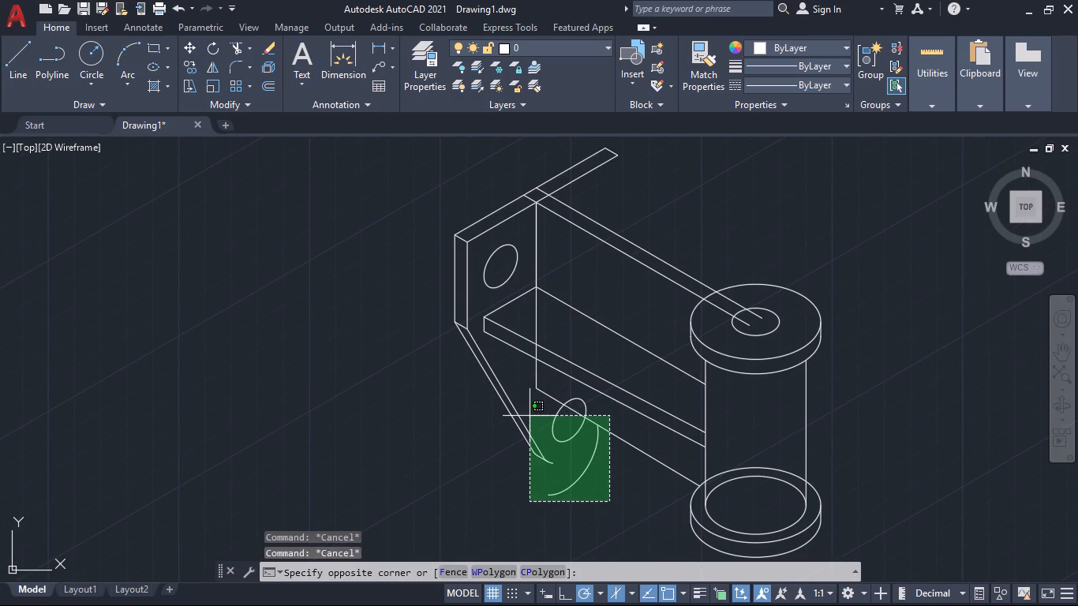
click(599, 516)
click(432, 346)
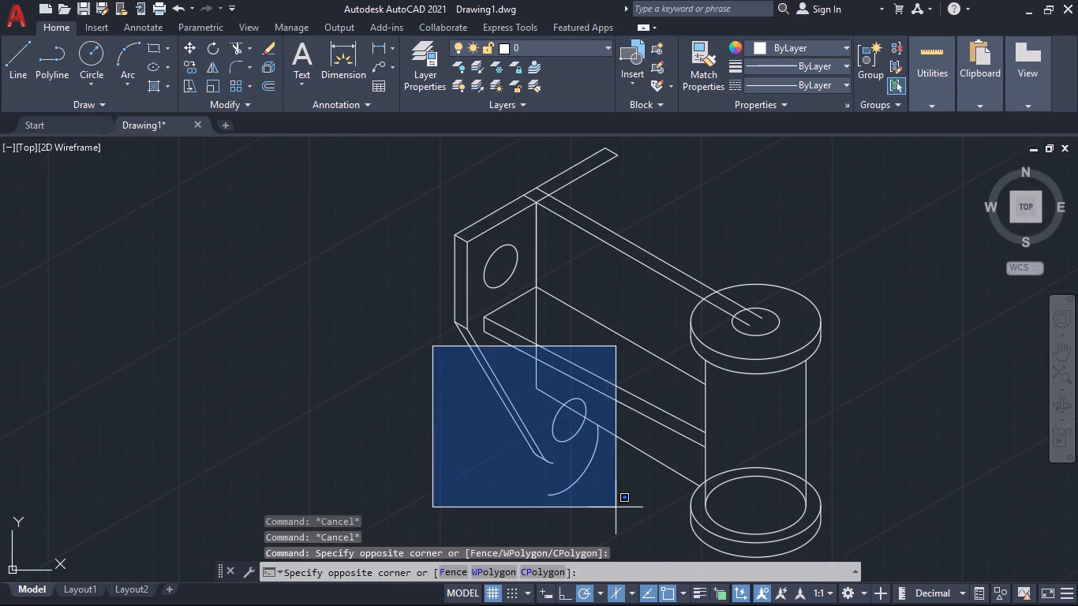
click(616, 507)
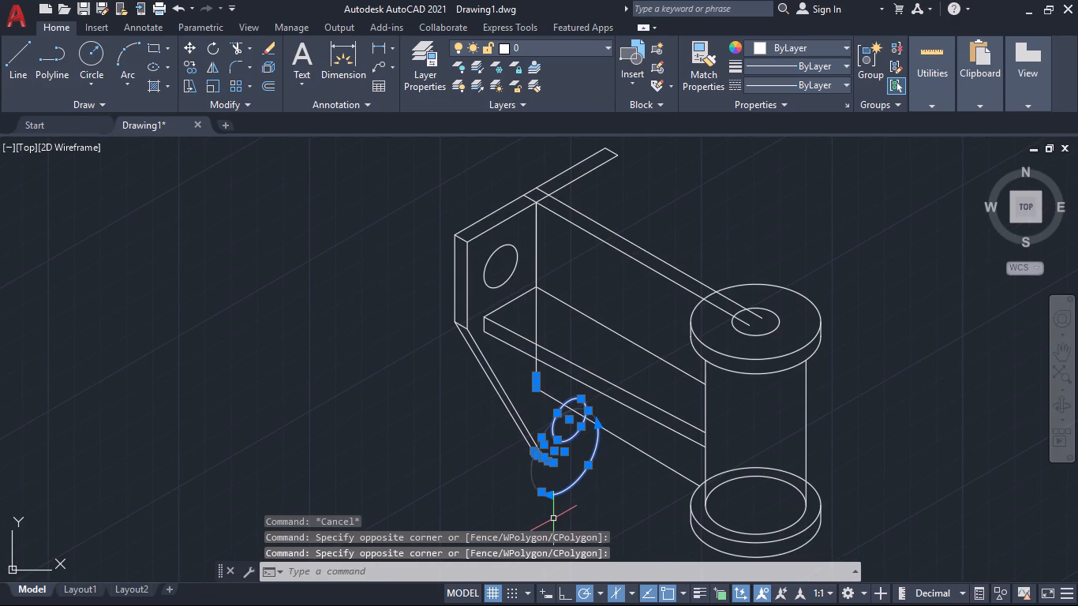
key(Delete)
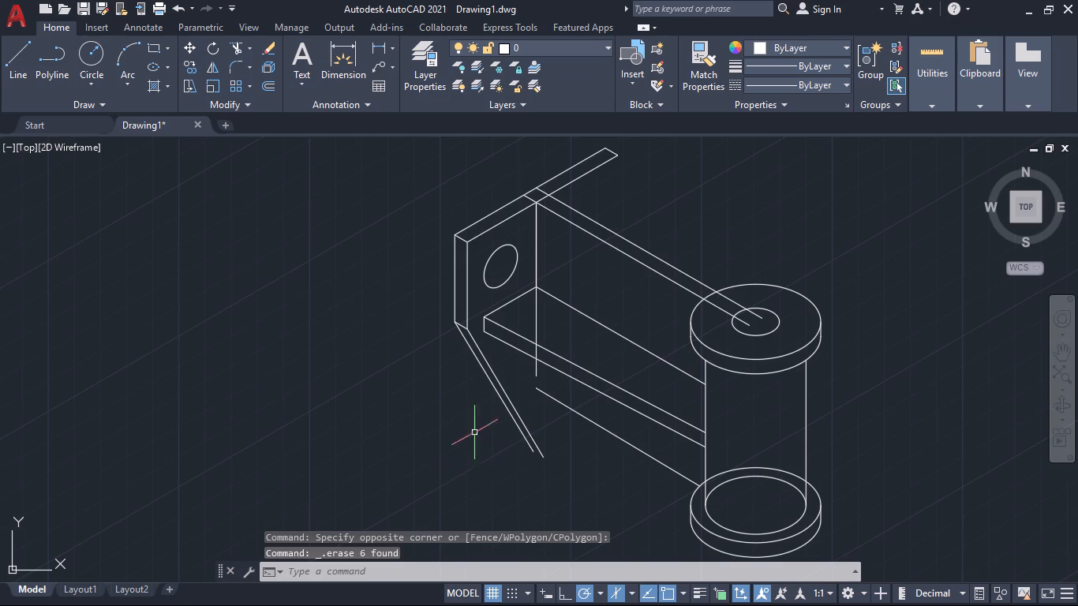
Trim the arm's vertical edge line where it crosses the lower plate's top face and thickness.
scroll(499, 403, up, 1)
text(tr)
key(Return)
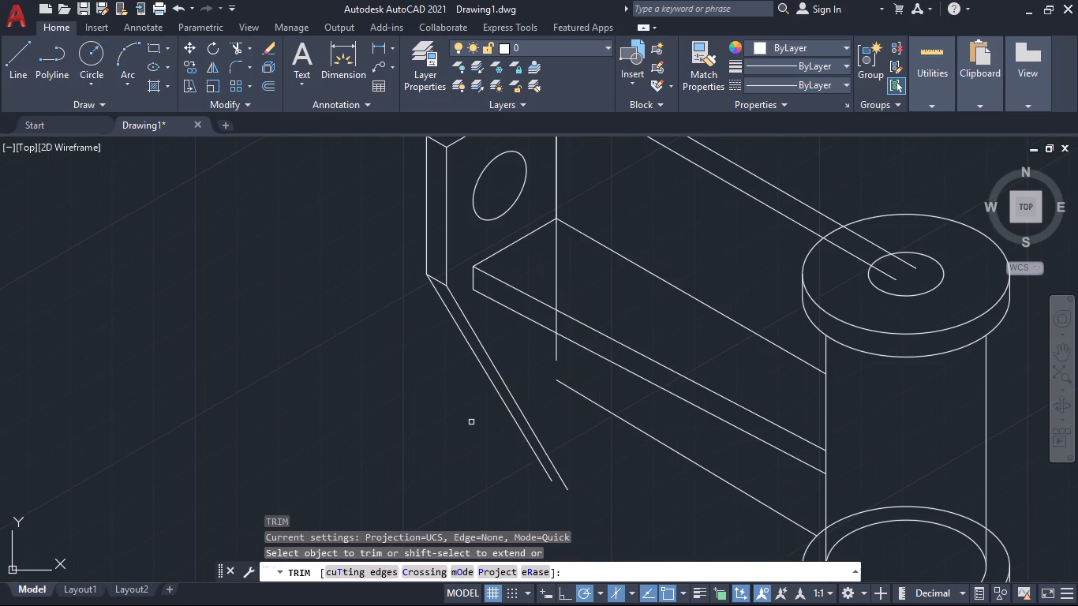
shift+click(548, 355)
shift+click(565, 360)
scroll(551, 380, down, 2)
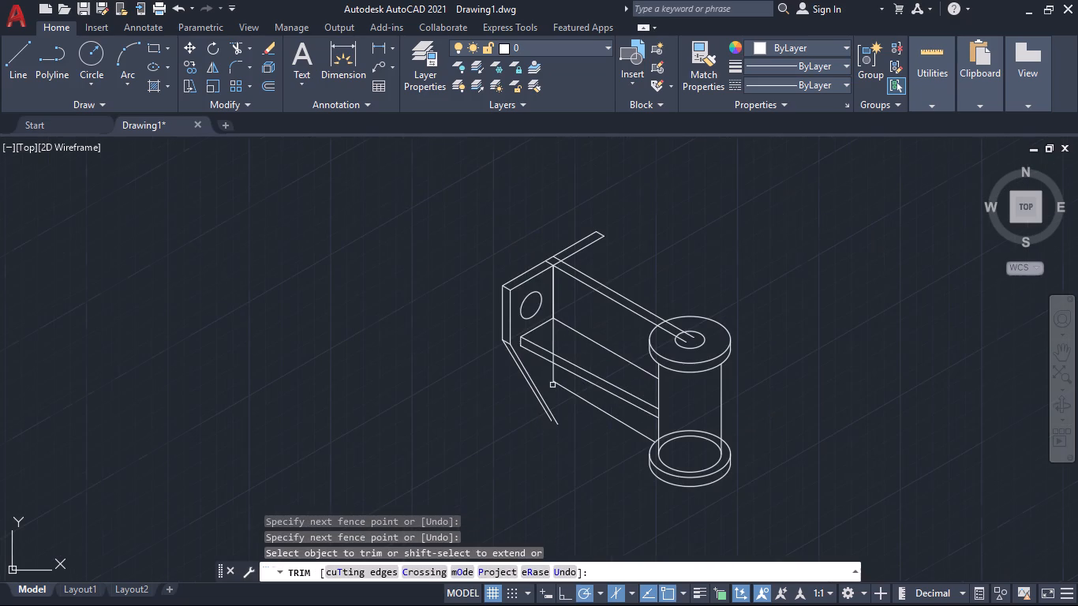
click(552, 327)
scroll(544, 358, up, 2)
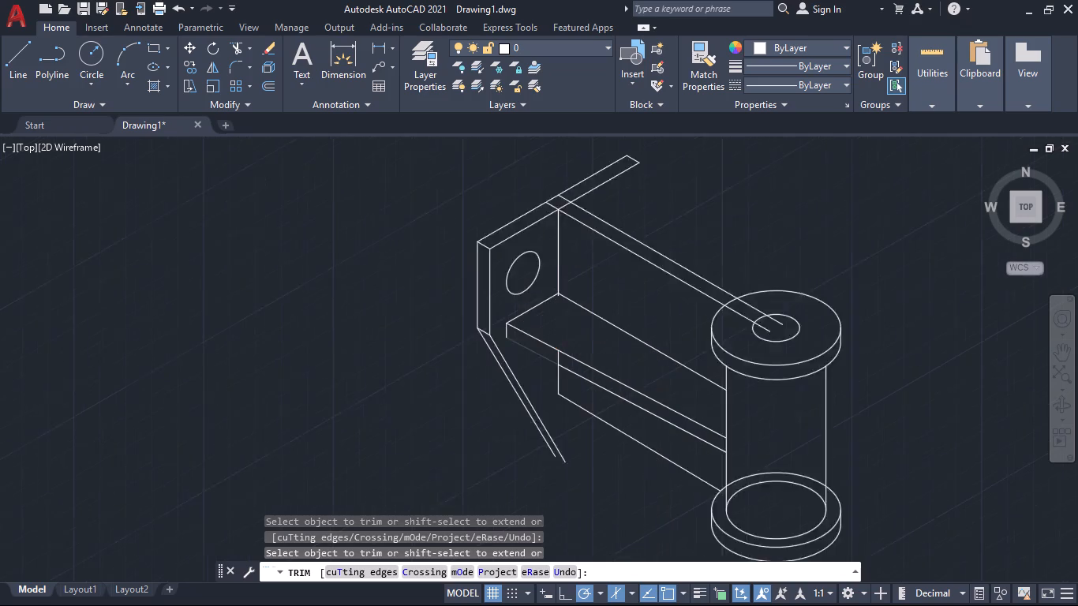
click(552, 353)
click(573, 364)
scroll(574, 364, down, 3)
scroll(564, 387, up, 1)
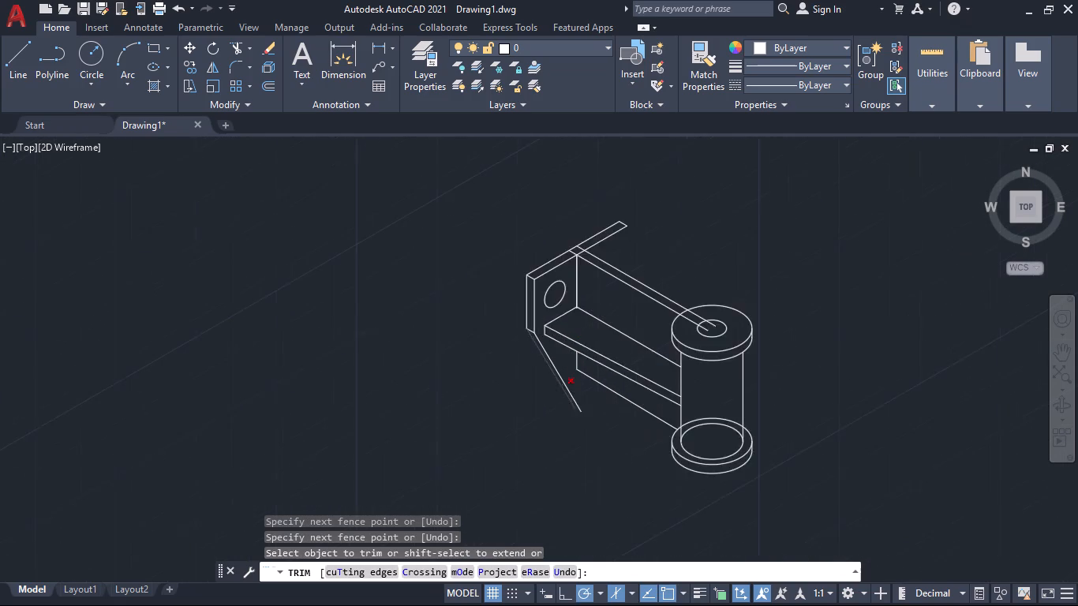
scroll(564, 387, up, 1)
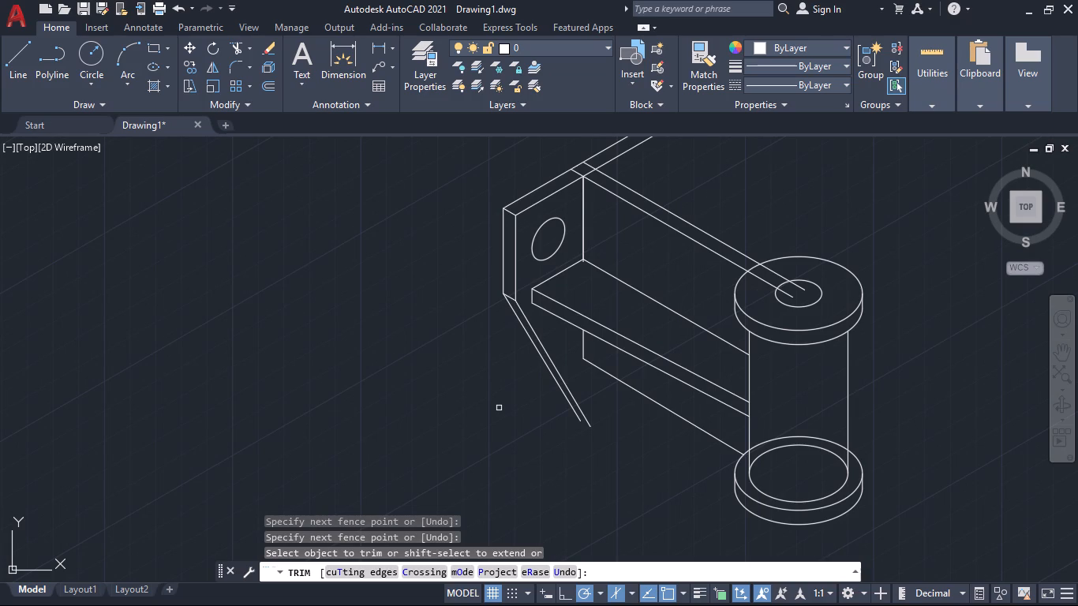
key(Escape)
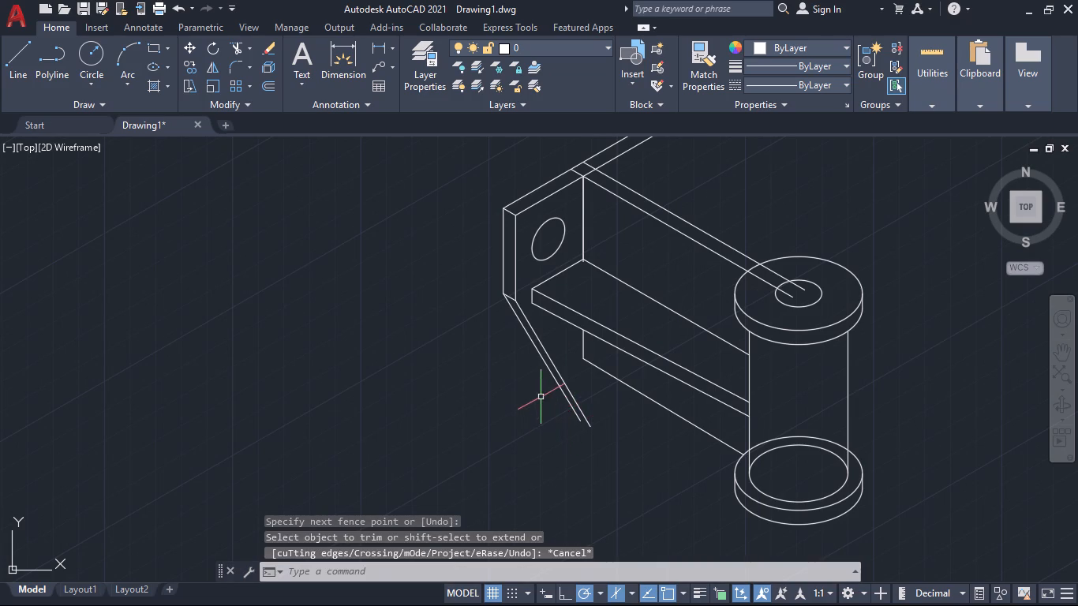
Erase the two parallel slanted edges below the holed plate's short vertical side.
middle_drag(541, 397, 483, 373)
click(576, 397)
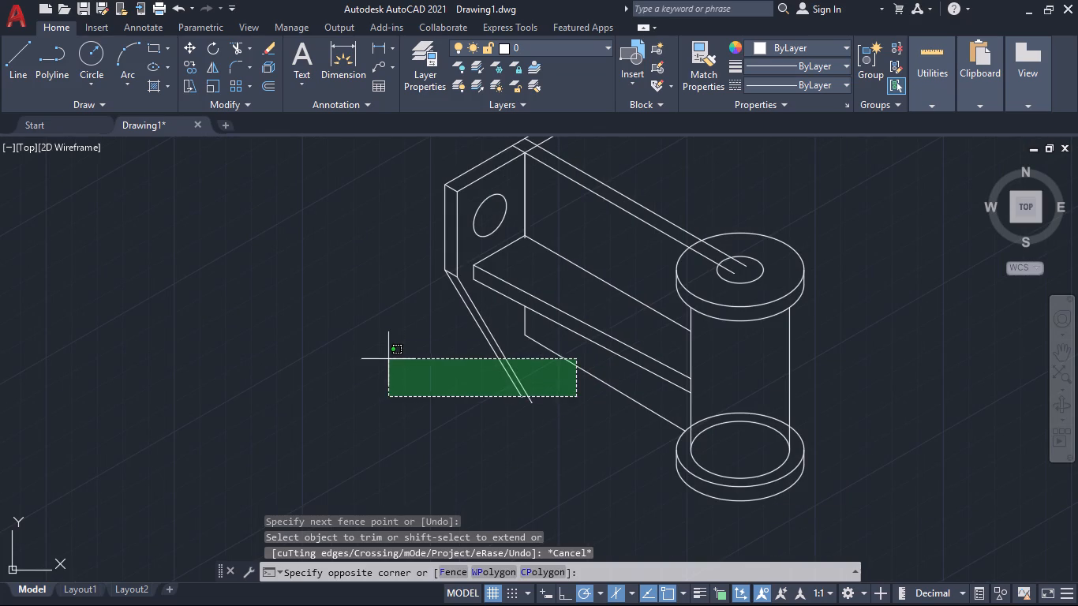
click(384, 383)
key(Delete)
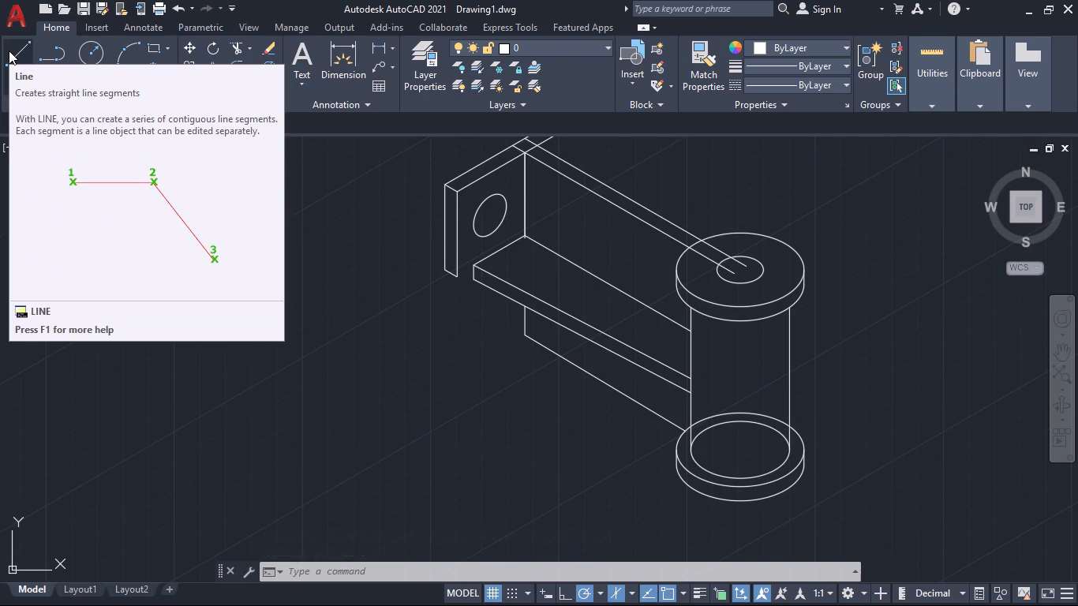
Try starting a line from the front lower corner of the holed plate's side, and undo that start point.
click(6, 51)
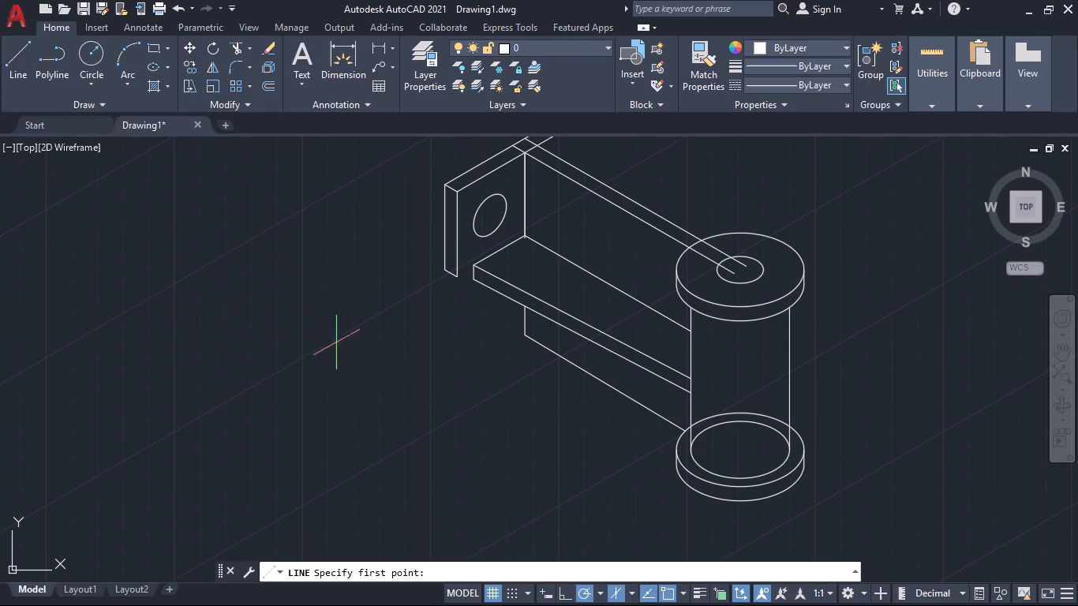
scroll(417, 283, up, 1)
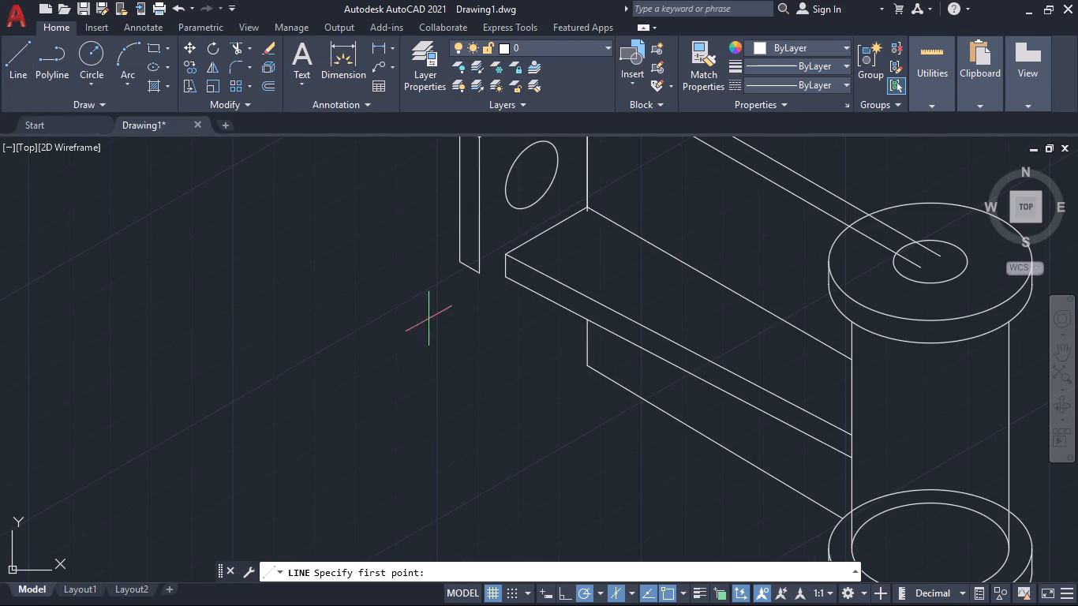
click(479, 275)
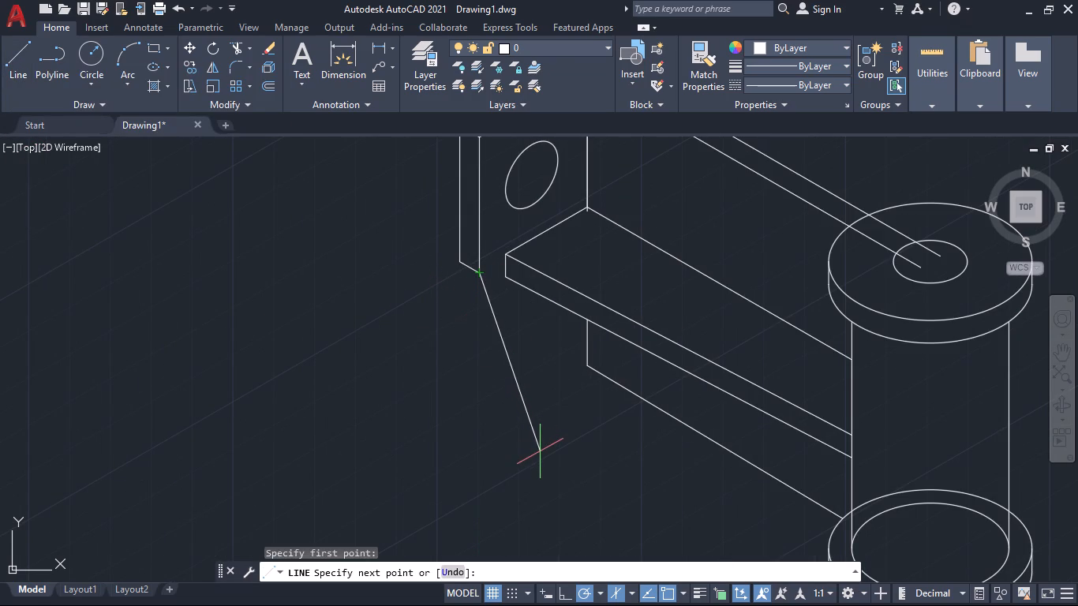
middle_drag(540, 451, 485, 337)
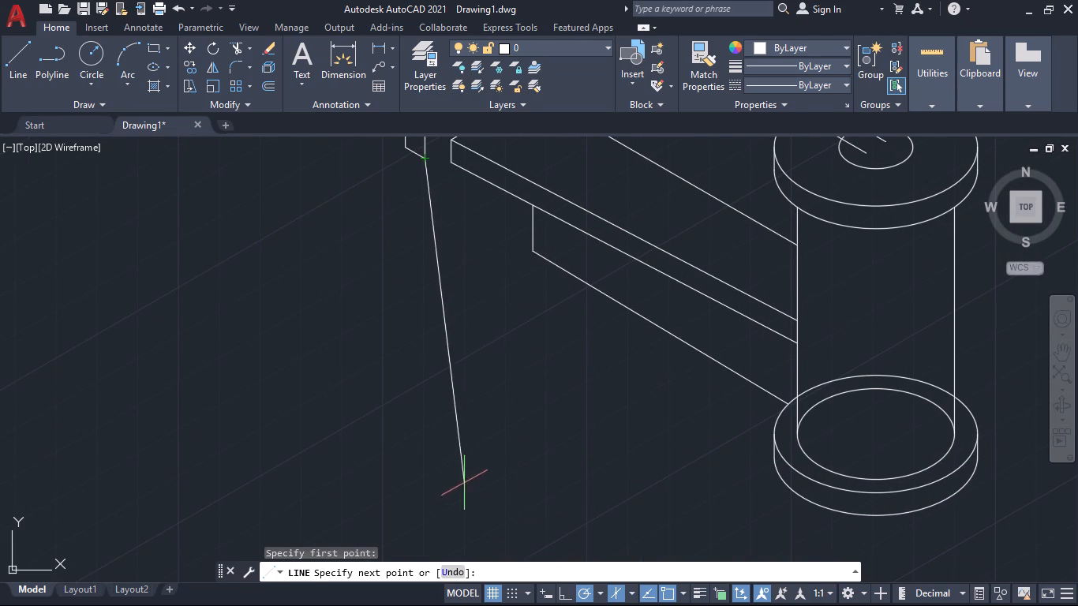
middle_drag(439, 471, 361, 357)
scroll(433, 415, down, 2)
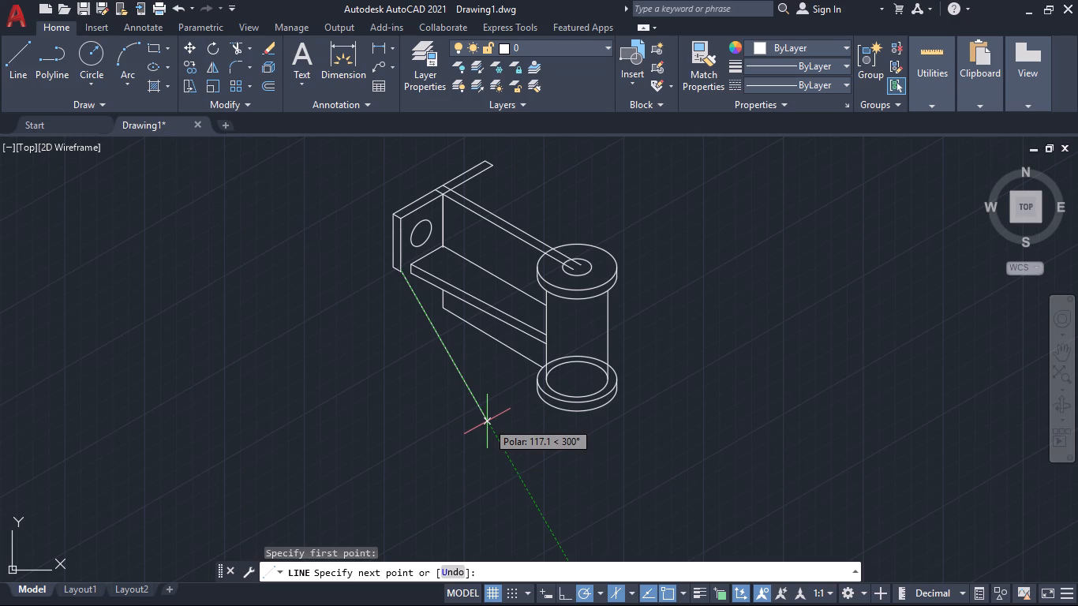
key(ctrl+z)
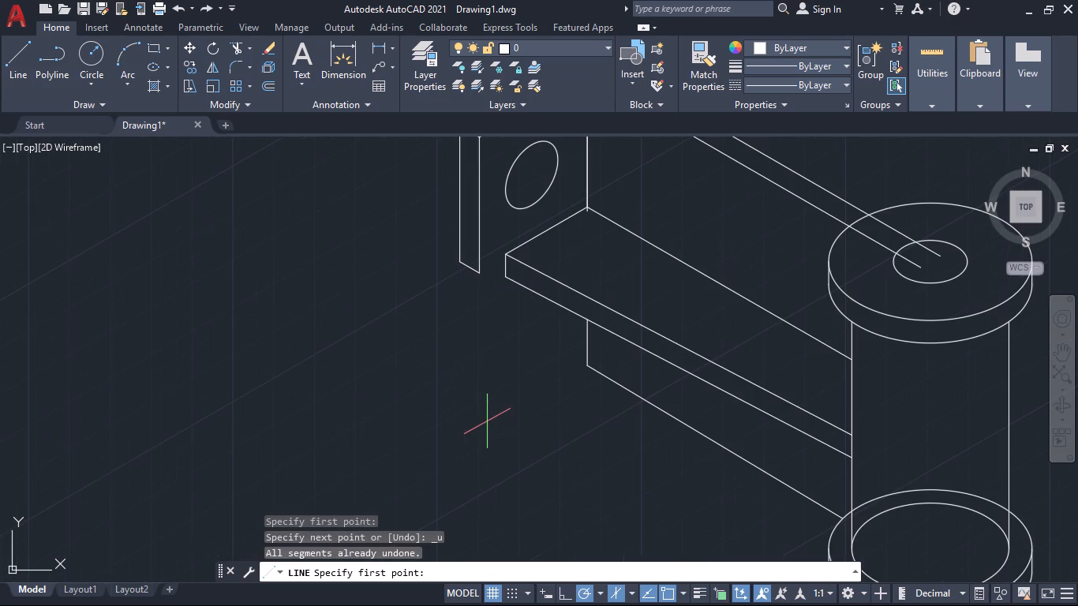
Set polar tracking to 10° increments and draw a 64 mm line at 280° from the outer lower corner of the holed plate's side.
click(458, 261)
scroll(495, 426, down, 3)
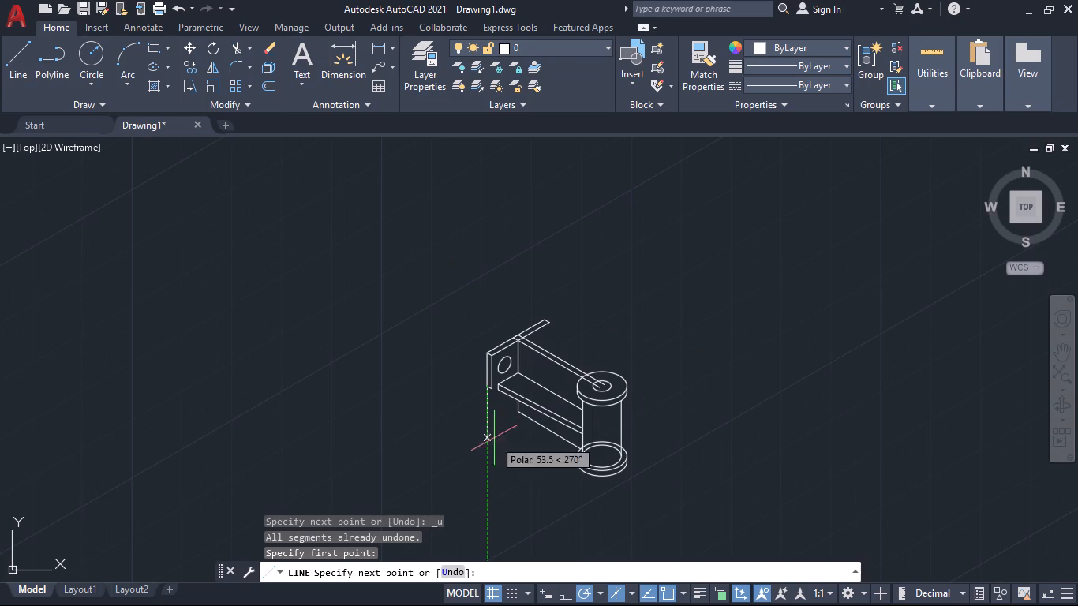
middle_drag(530, 525, 496, 448)
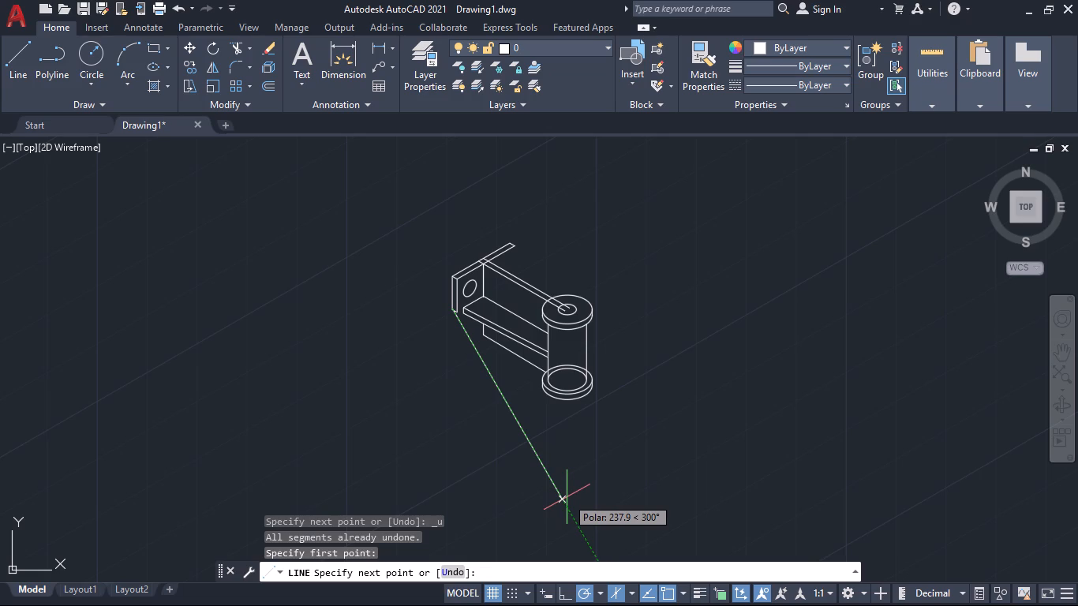
click(594, 587)
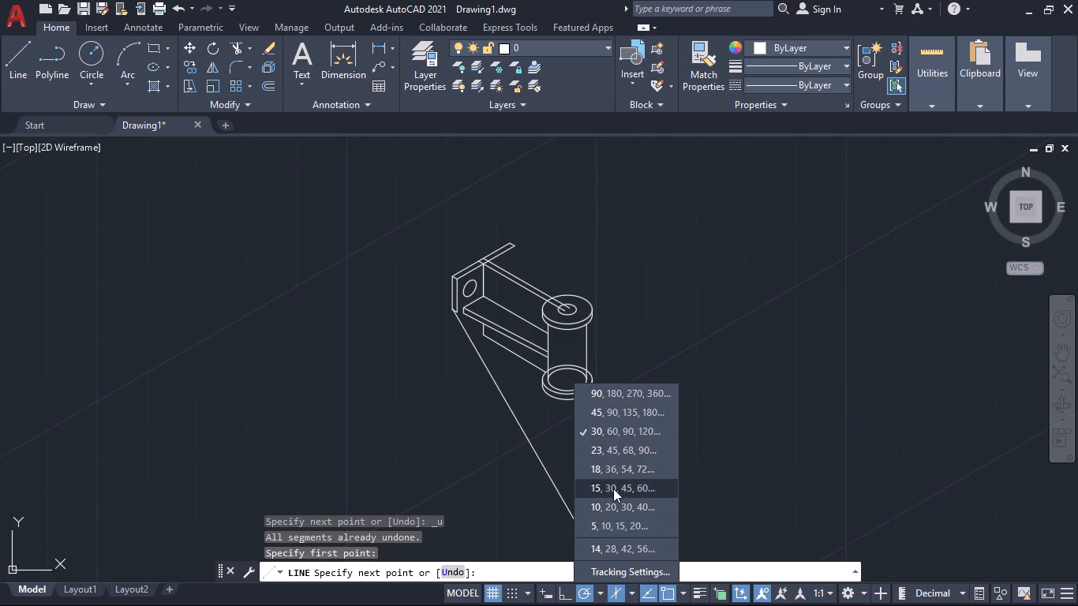
click(617, 413)
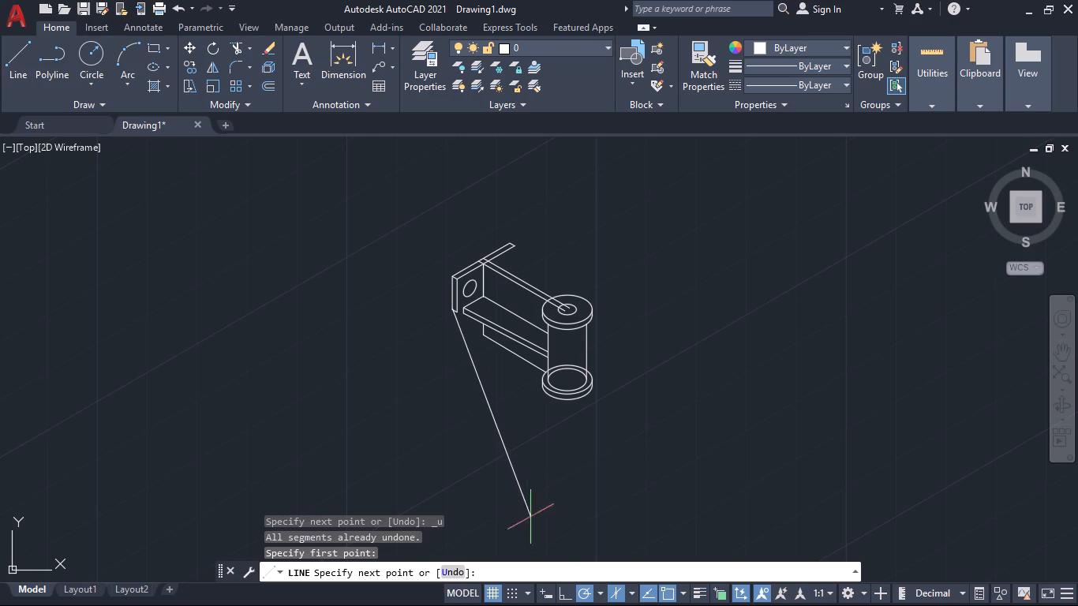
click(601, 591)
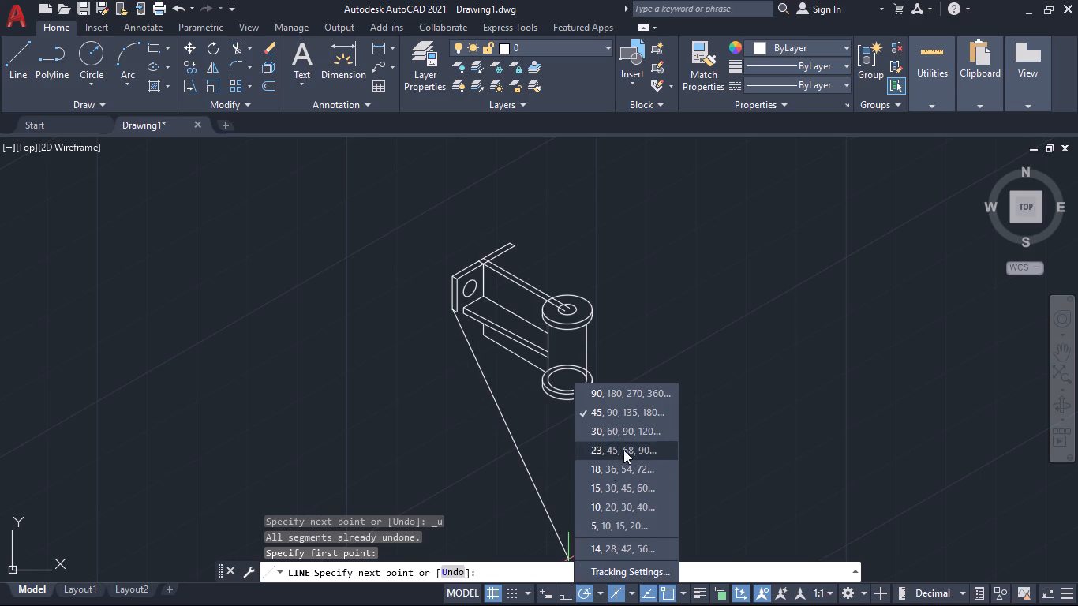
click(627, 502)
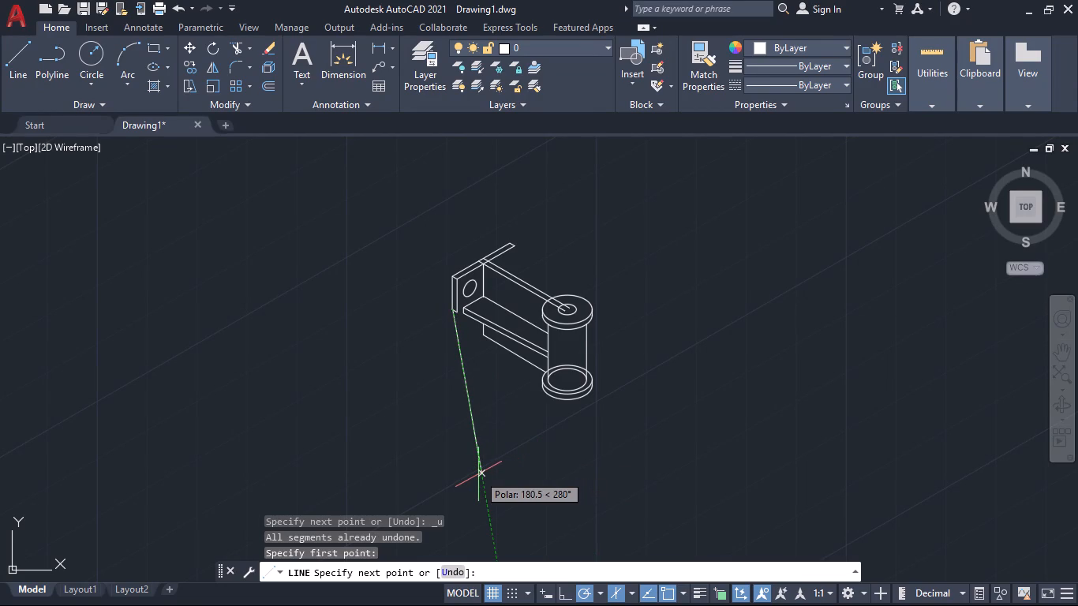
text(64)
key(Return)
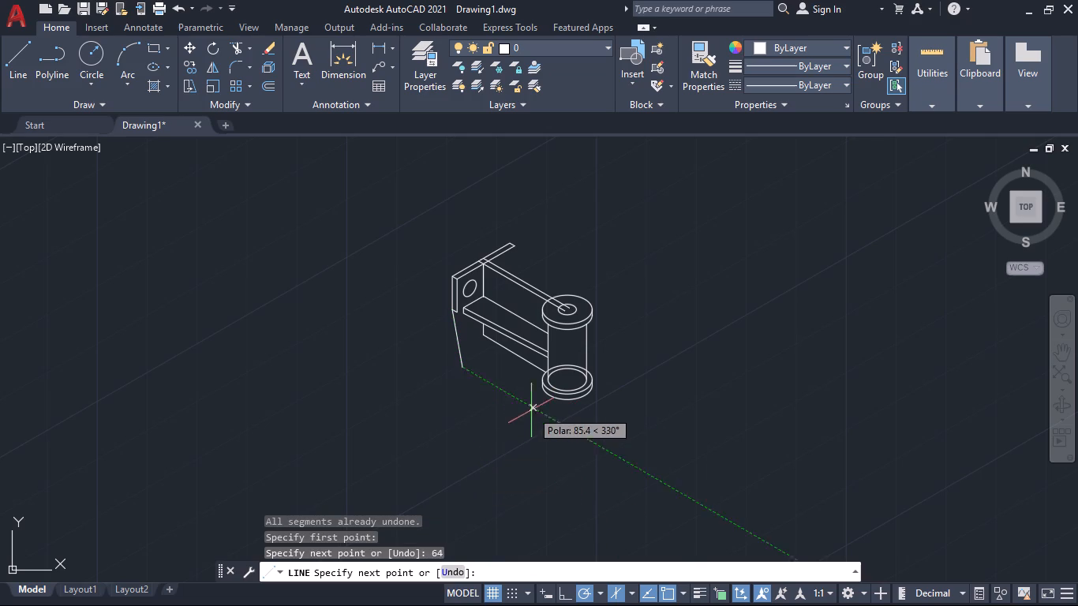
key(space)
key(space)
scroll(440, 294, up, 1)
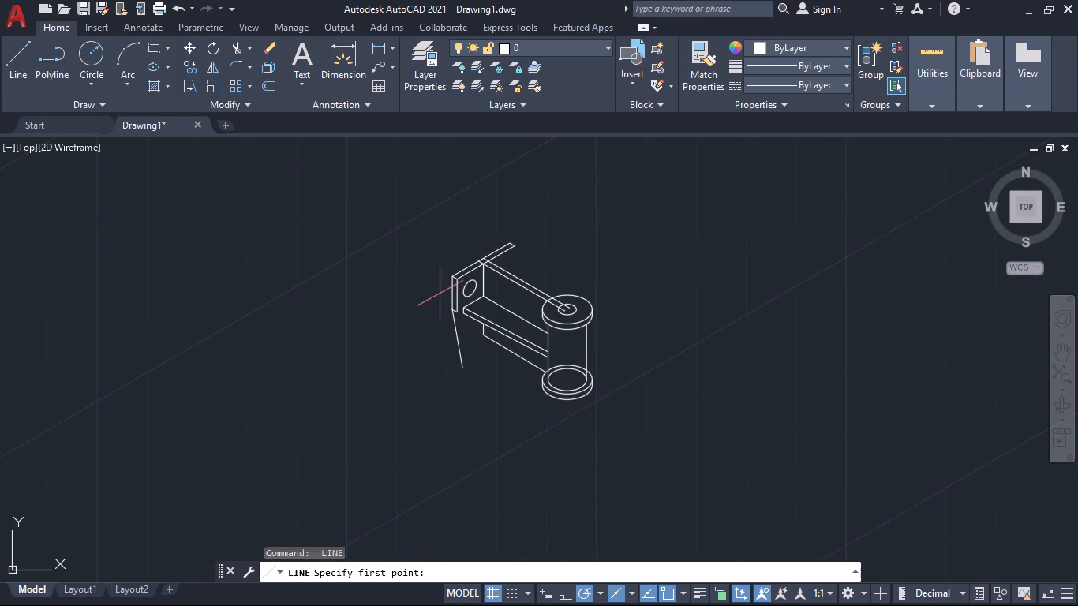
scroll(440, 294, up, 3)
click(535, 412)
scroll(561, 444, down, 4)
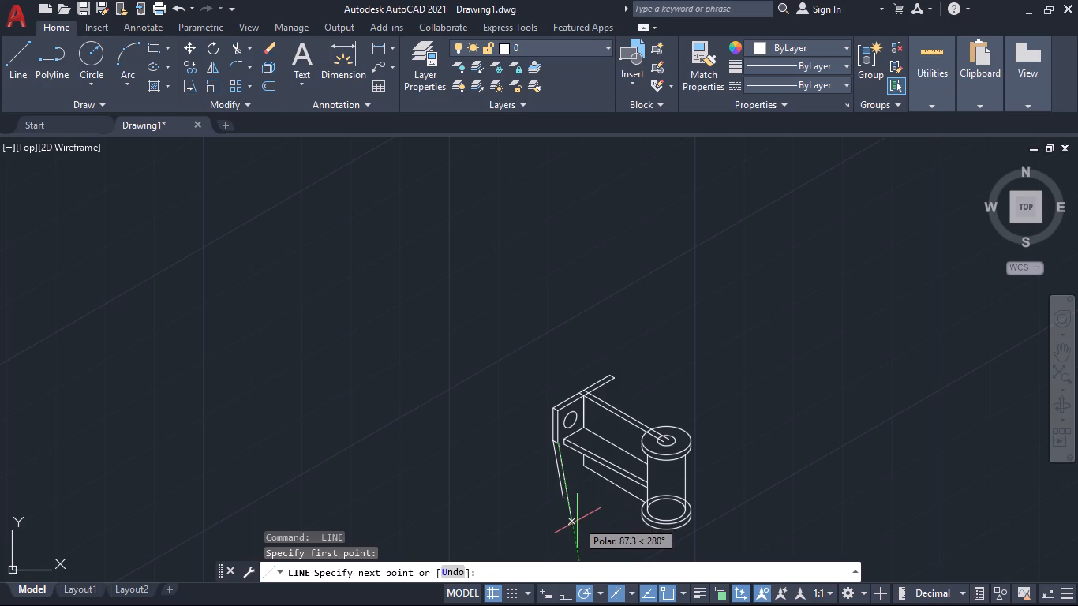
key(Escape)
Copy the slanted line from the outer to the inner lower corner of the holed plate's side, giving a parallel edge.
text(co)
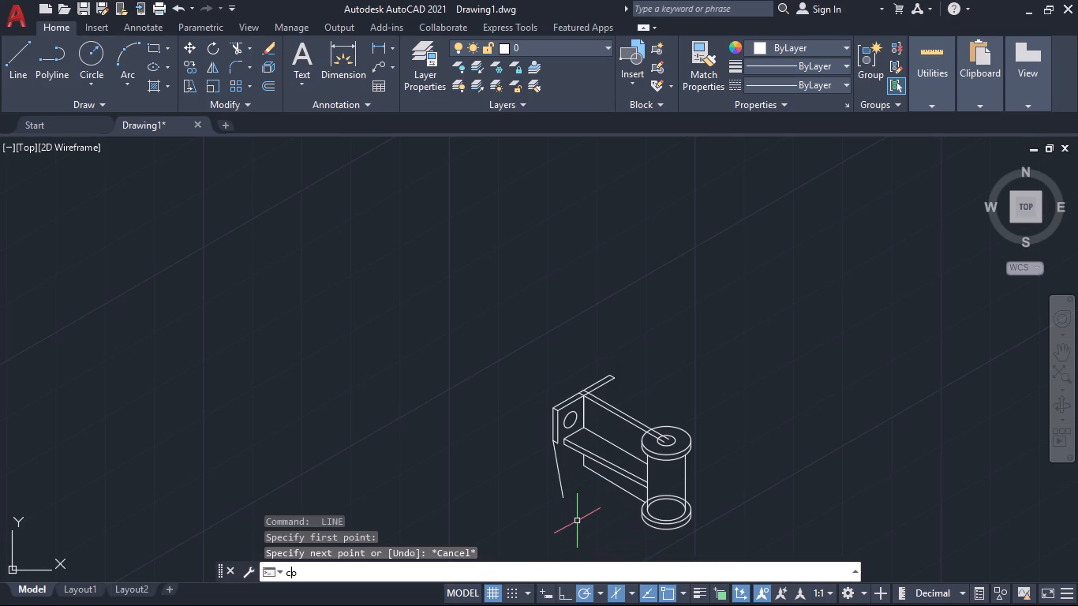
key(Return)
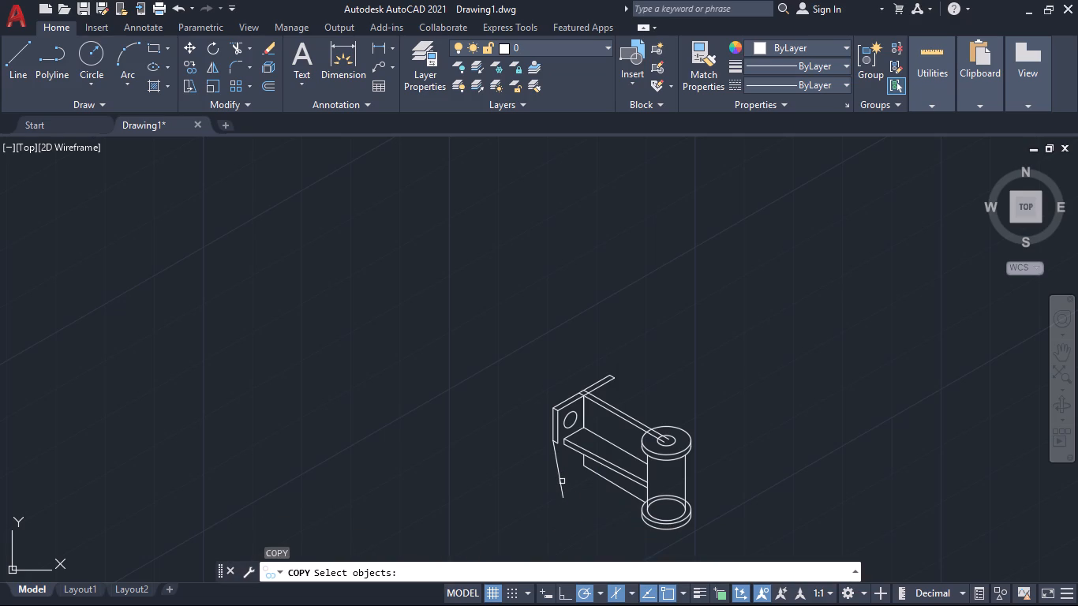
click(564, 484)
click(548, 474)
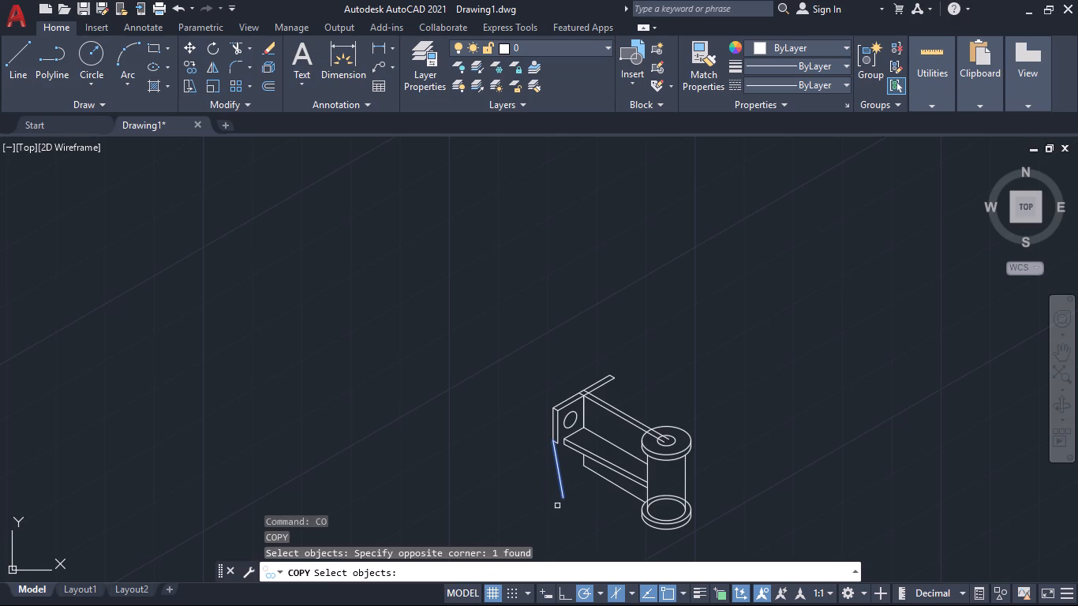
key(Return)
scroll(648, 411, up, 5)
middle_drag(572, 395, 769, 195)
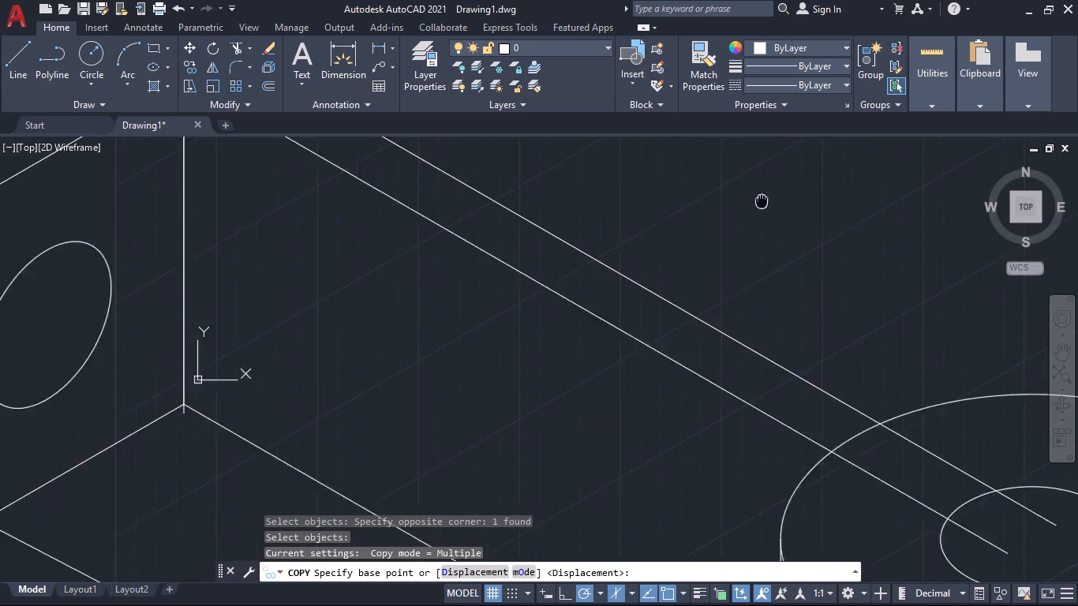
middle_drag(769, 195, 784, 186)
scroll(766, 256, down, 3)
middle_drag(548, 406, 572, 383)
scroll(533, 347, up, 4)
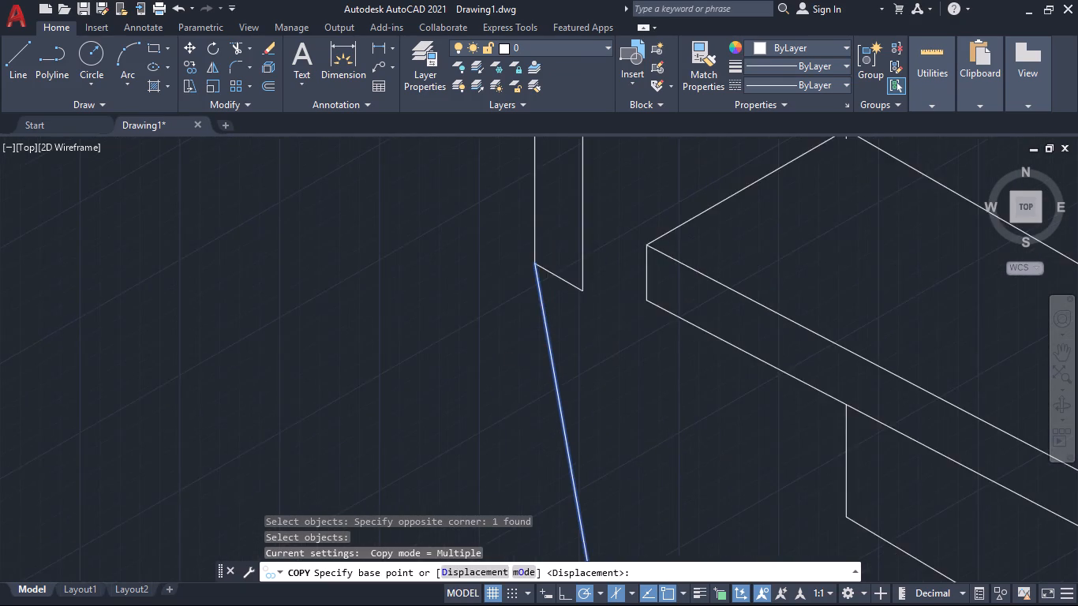
click(534, 213)
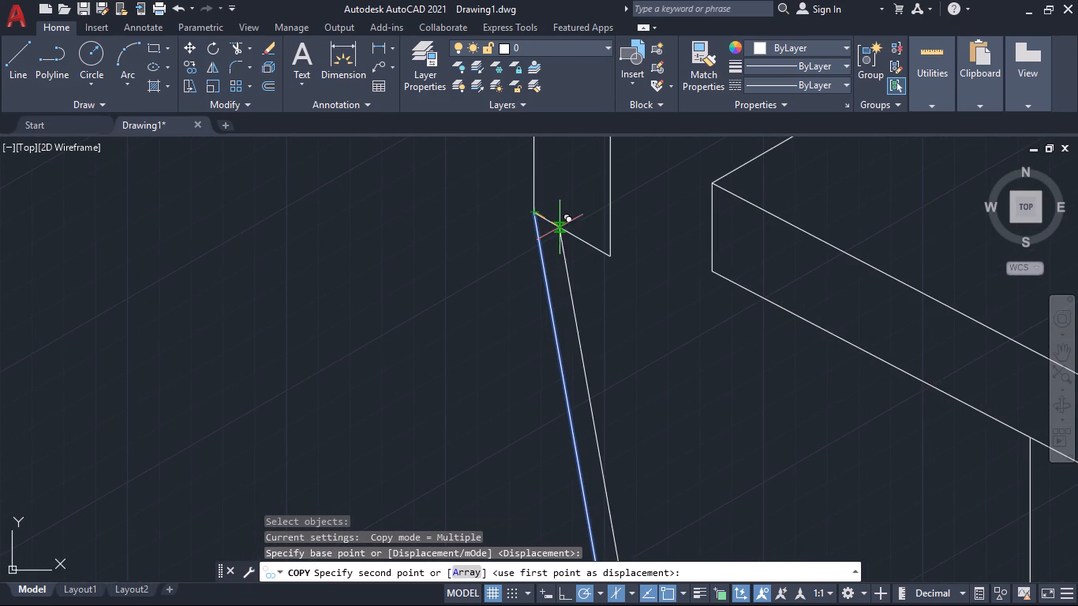
click(614, 255)
scroll(677, 299, down, 4)
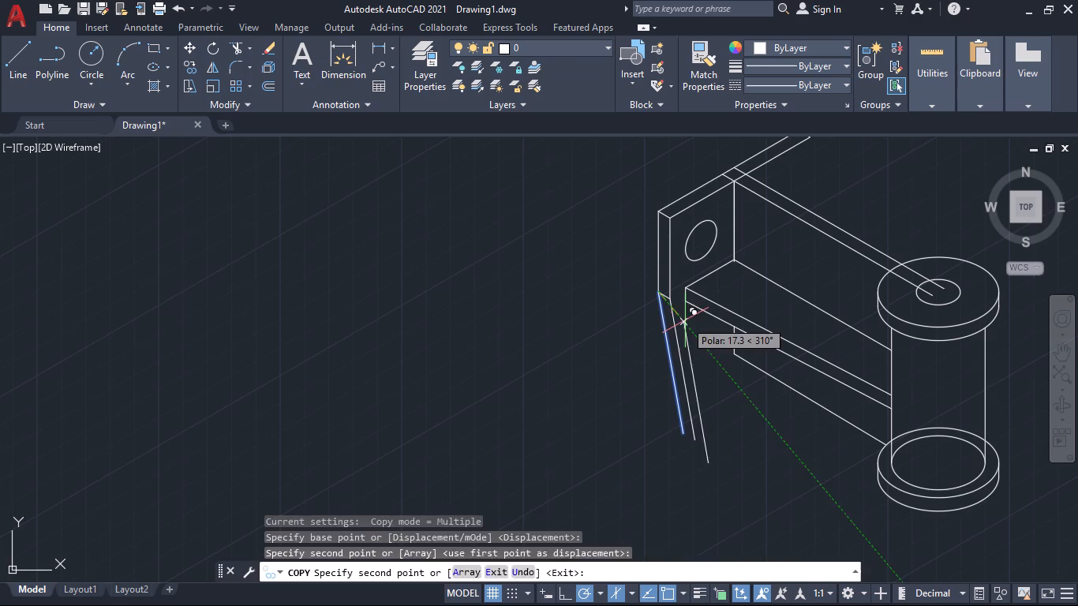
key(Escape)
Draw a 16 mm radius isocircle beside the lower ends of the two slanted lines.
middle_drag(744, 416, 688, 373)
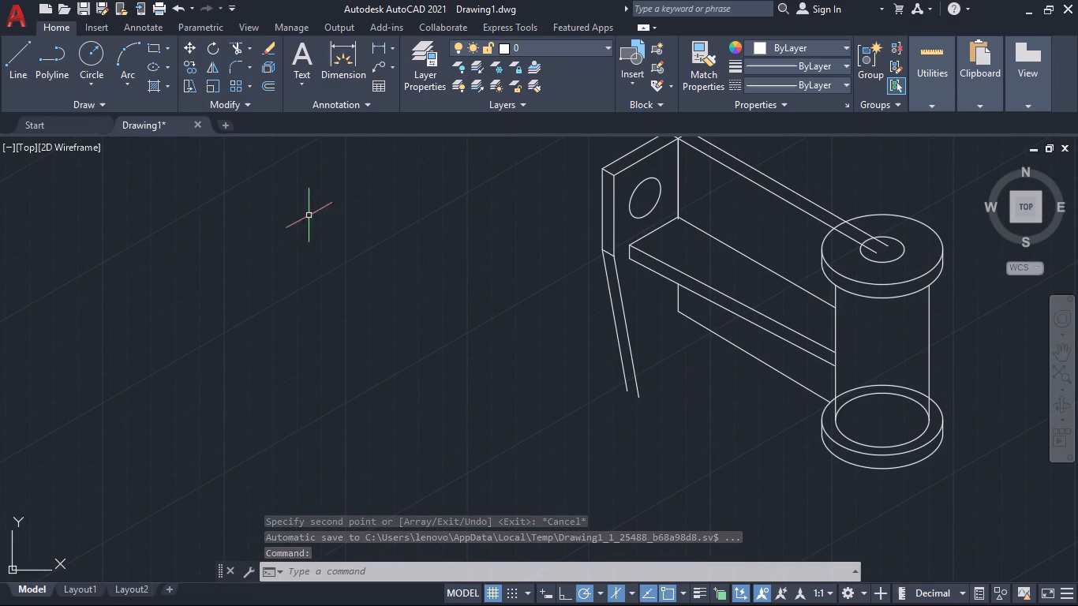
text(el)
key(Return)
click(621, 570)
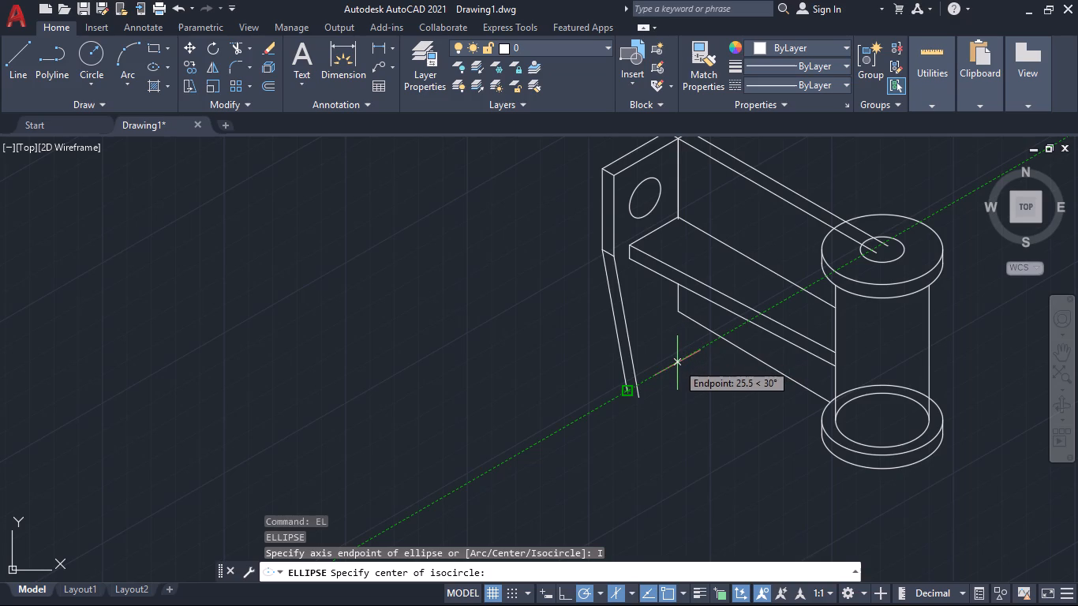
click(677, 363)
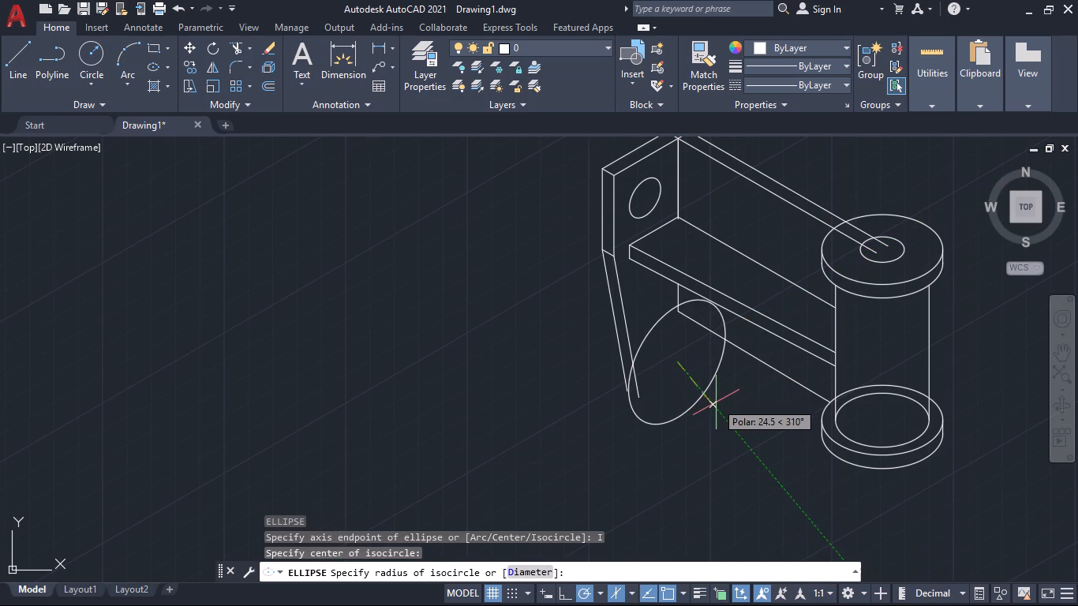
text(16)
key(Return)
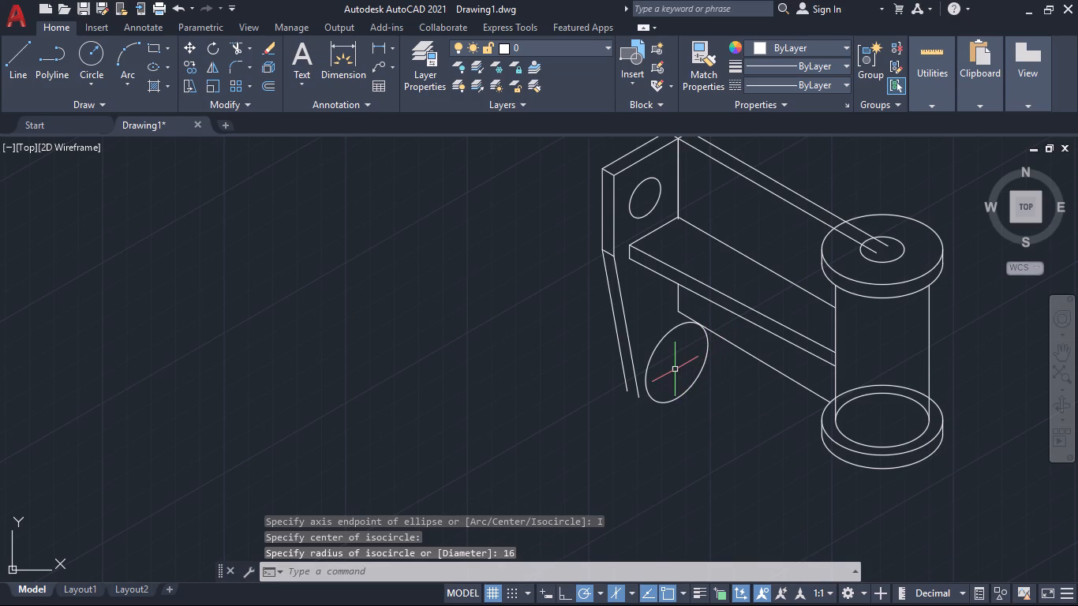
Move the isocircle about 4.7 mm at 220° towards the inner slanted line.
click(668, 401)
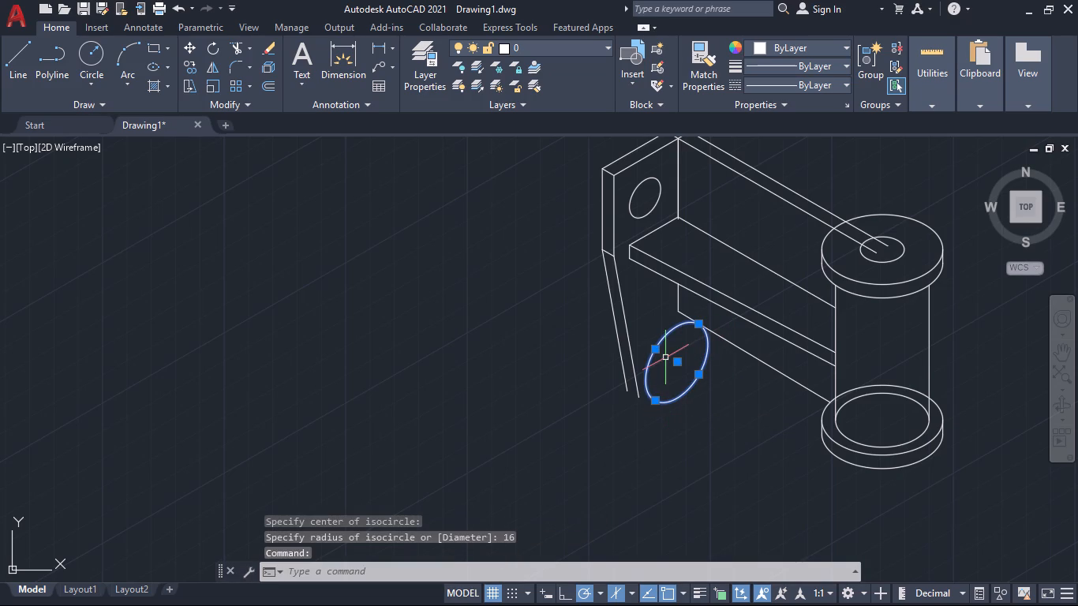
key(m)
key(Return)
scroll(667, 357, up, 1)
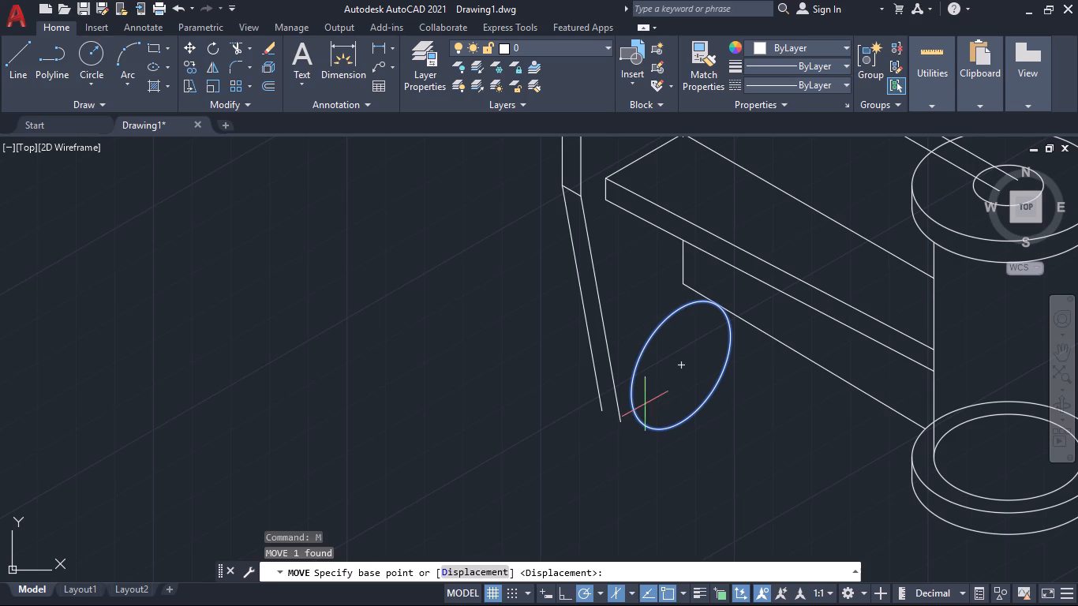
click(679, 368)
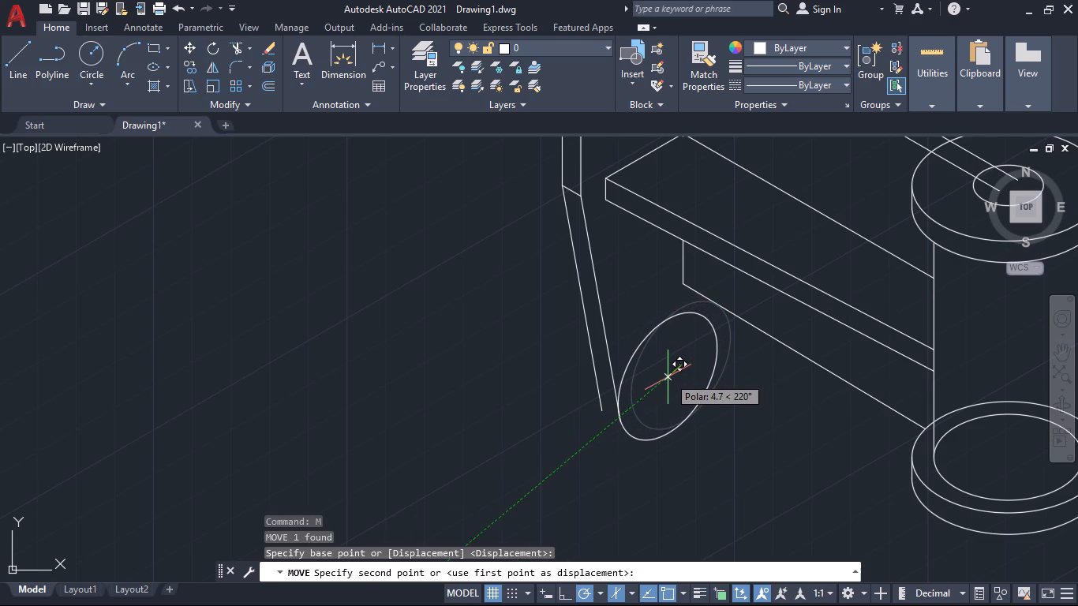
click(668, 377)
Move the isocircle from a point on its curve onto the lower endpoint of the inner slanted line.
scroll(623, 410, up, 4)
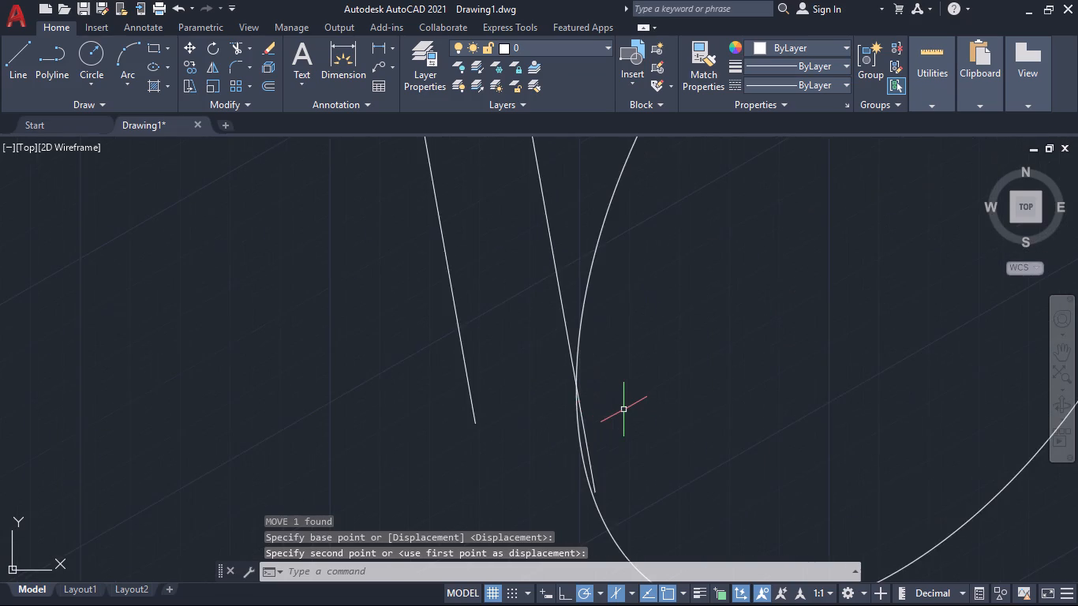
scroll(622, 410, down, 2)
scroll(619, 462, up, 2)
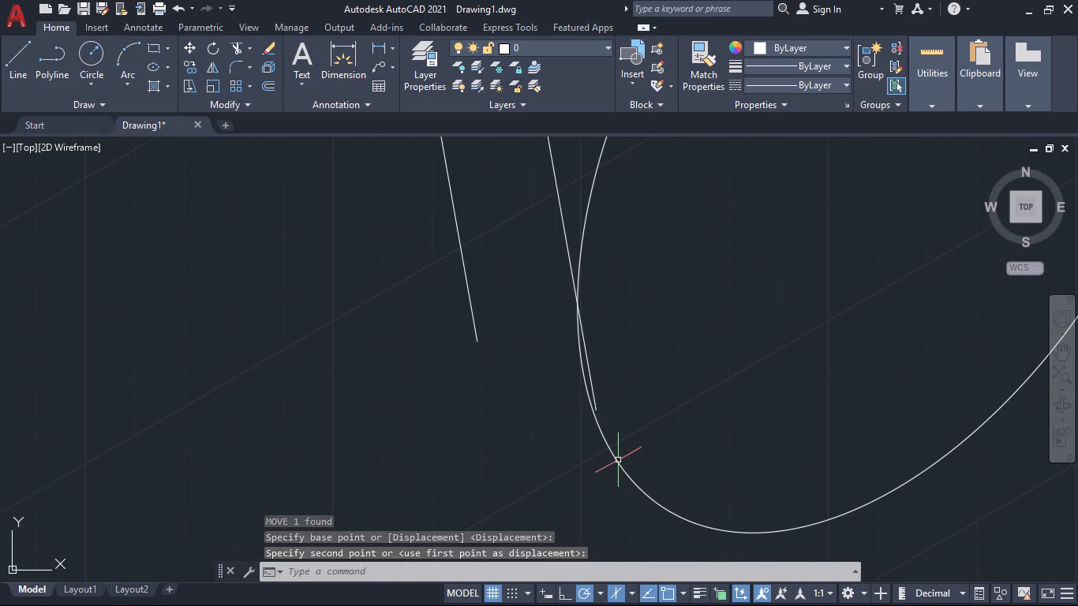
click(617, 460)
key(m)
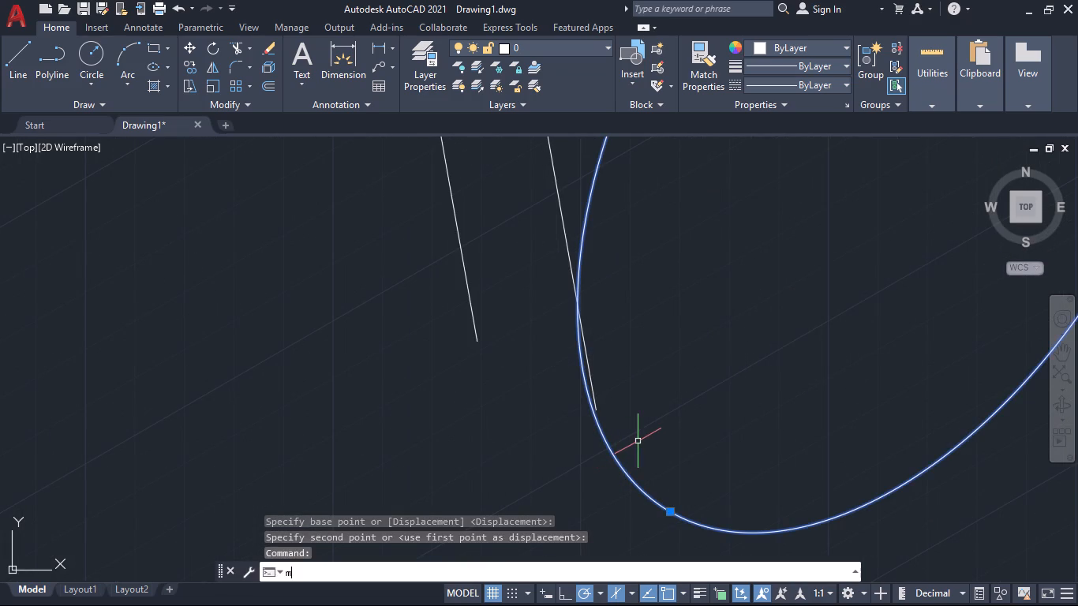
key(Return)
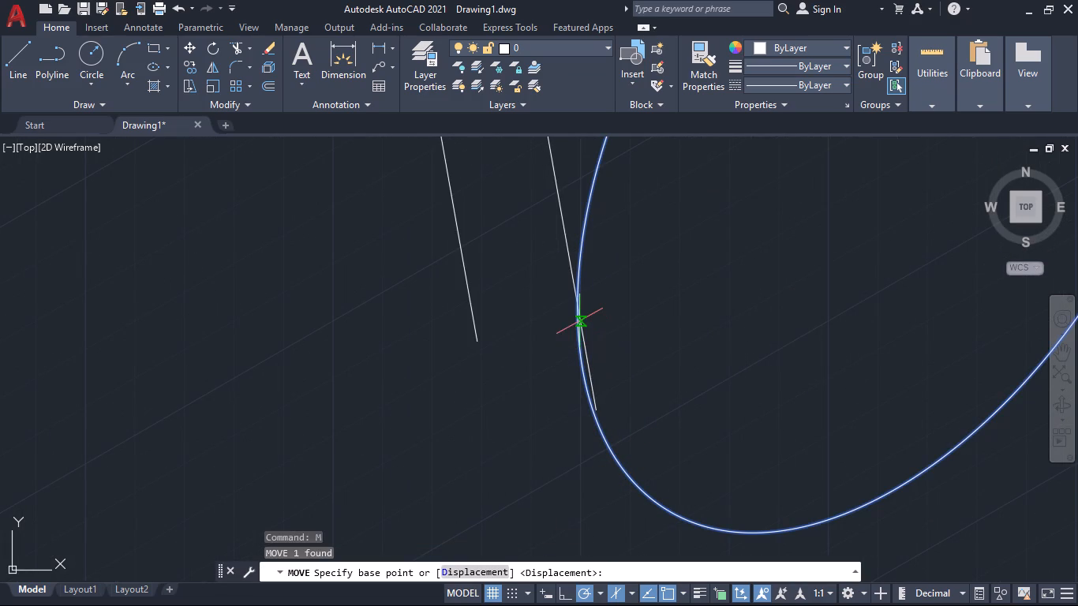
scroll(589, 413, up, 1)
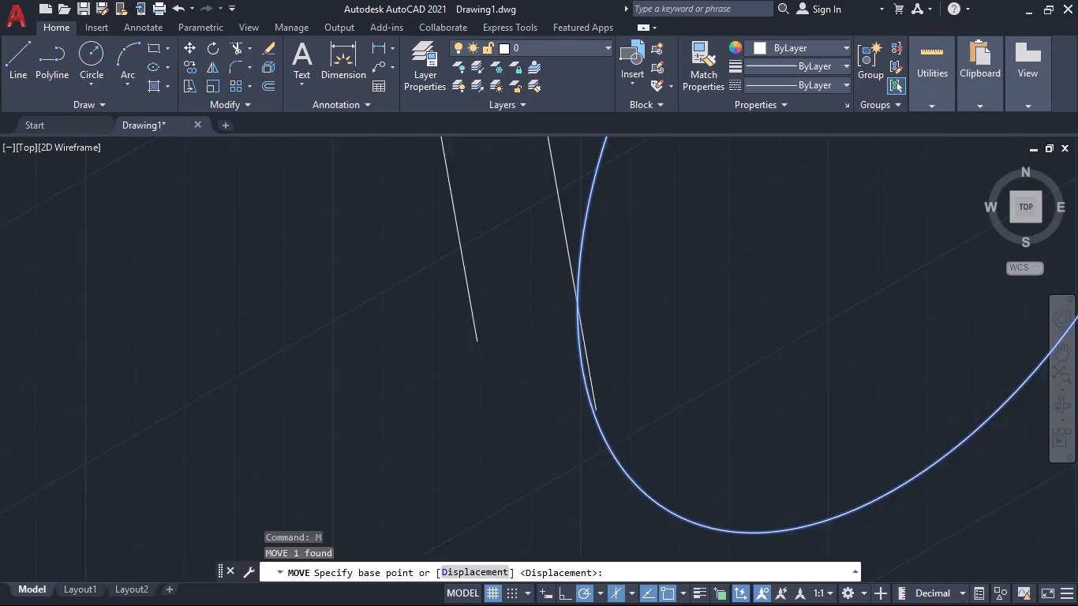
scroll(589, 413, up, 3)
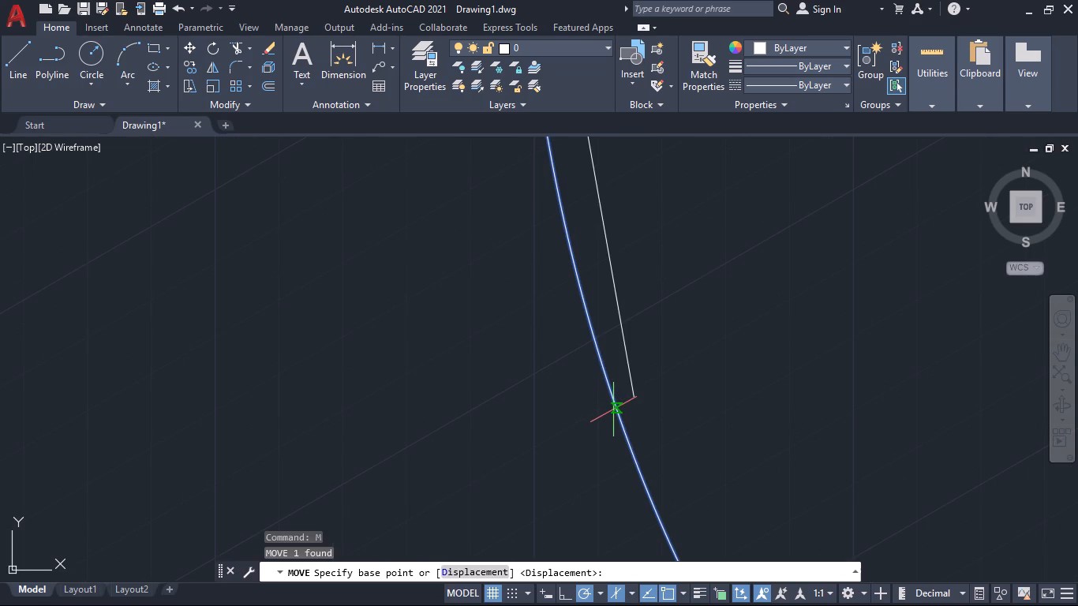
click(613, 410)
click(634, 395)
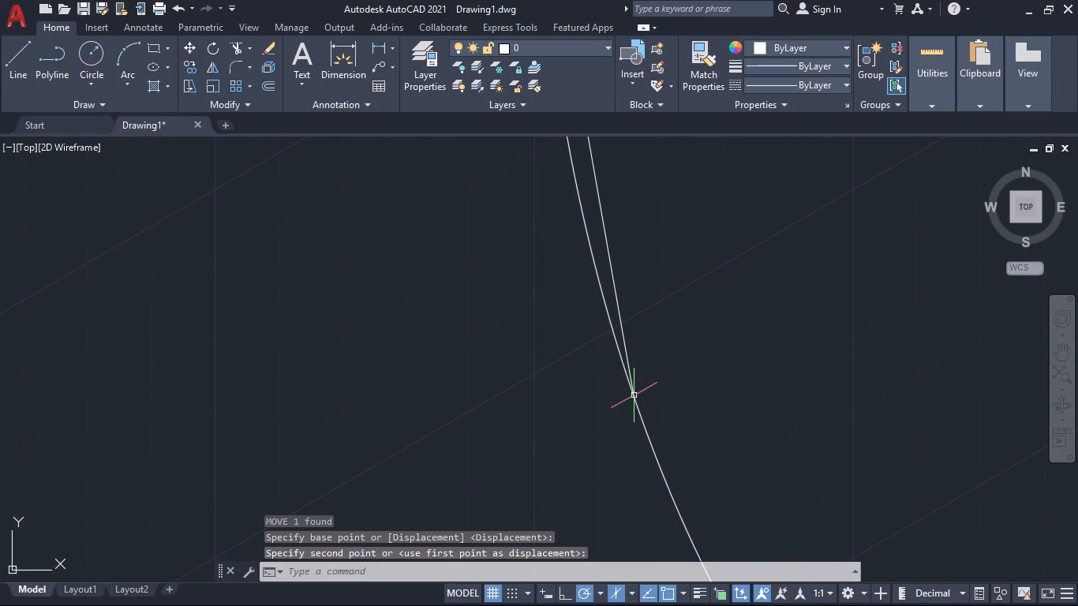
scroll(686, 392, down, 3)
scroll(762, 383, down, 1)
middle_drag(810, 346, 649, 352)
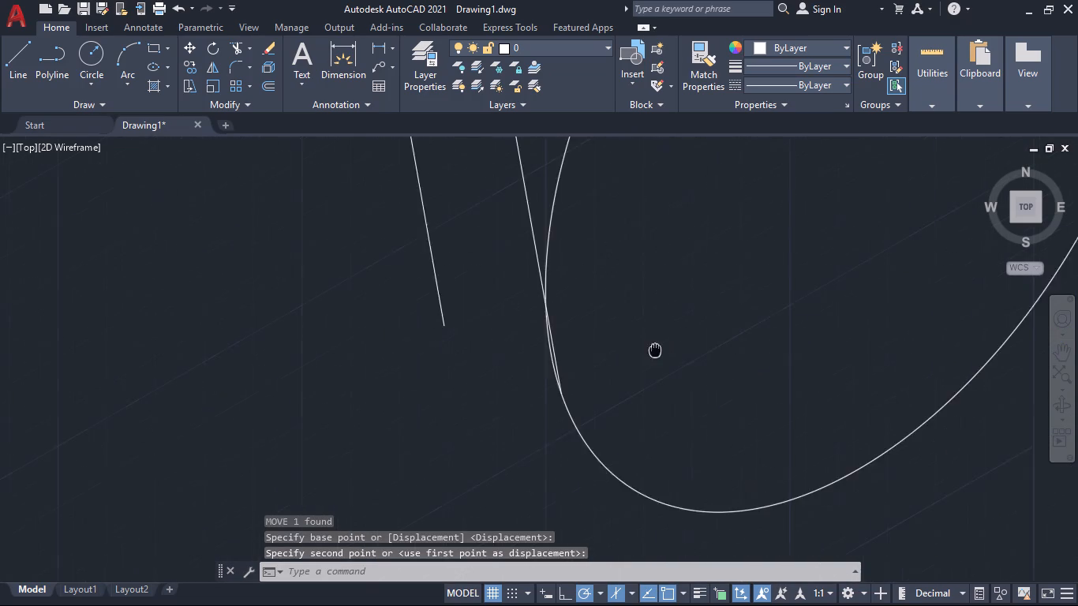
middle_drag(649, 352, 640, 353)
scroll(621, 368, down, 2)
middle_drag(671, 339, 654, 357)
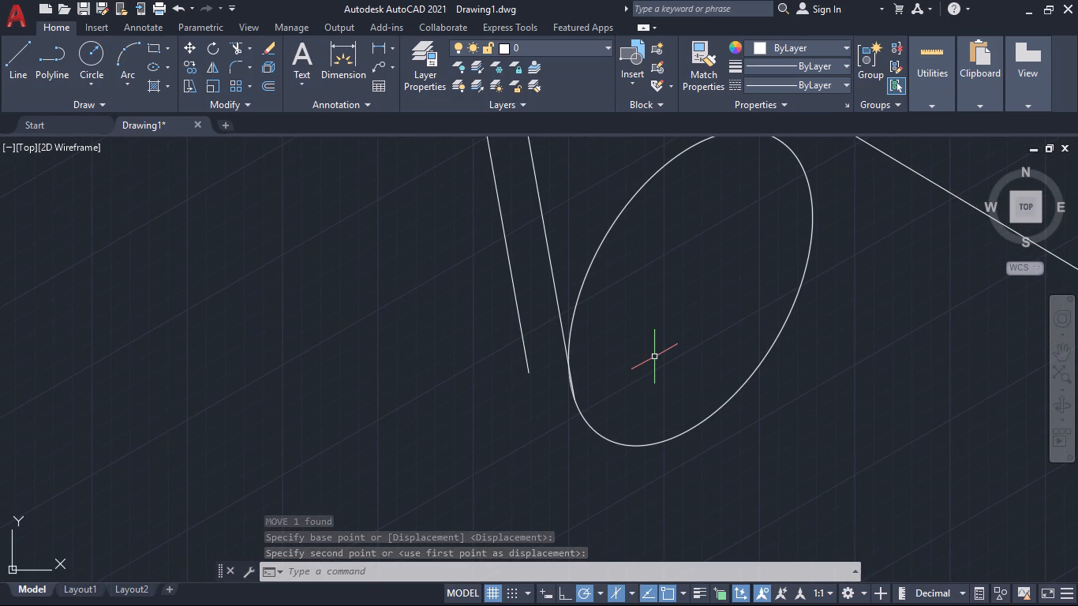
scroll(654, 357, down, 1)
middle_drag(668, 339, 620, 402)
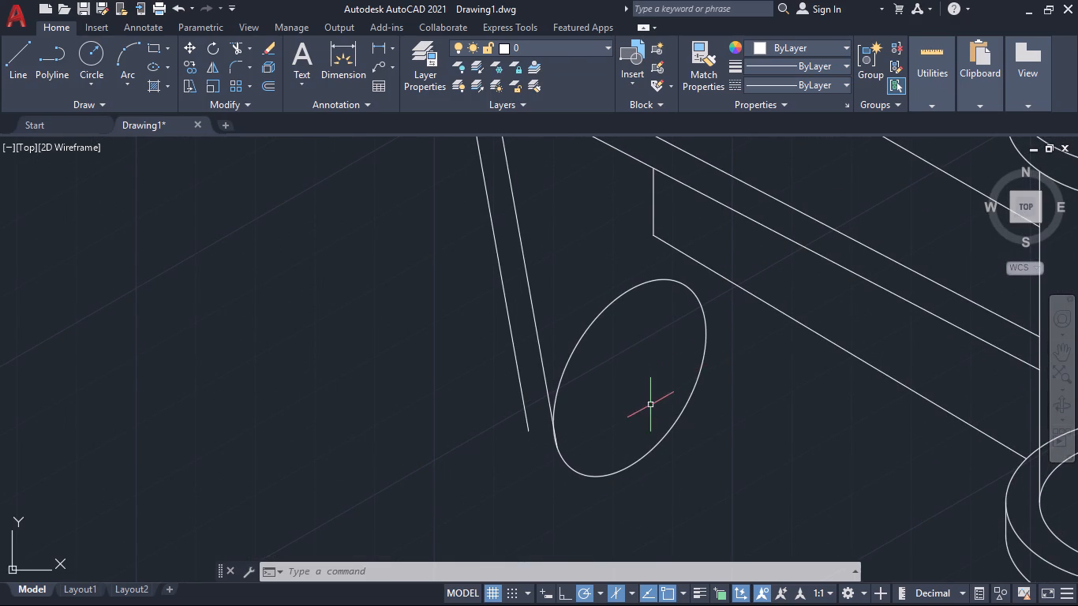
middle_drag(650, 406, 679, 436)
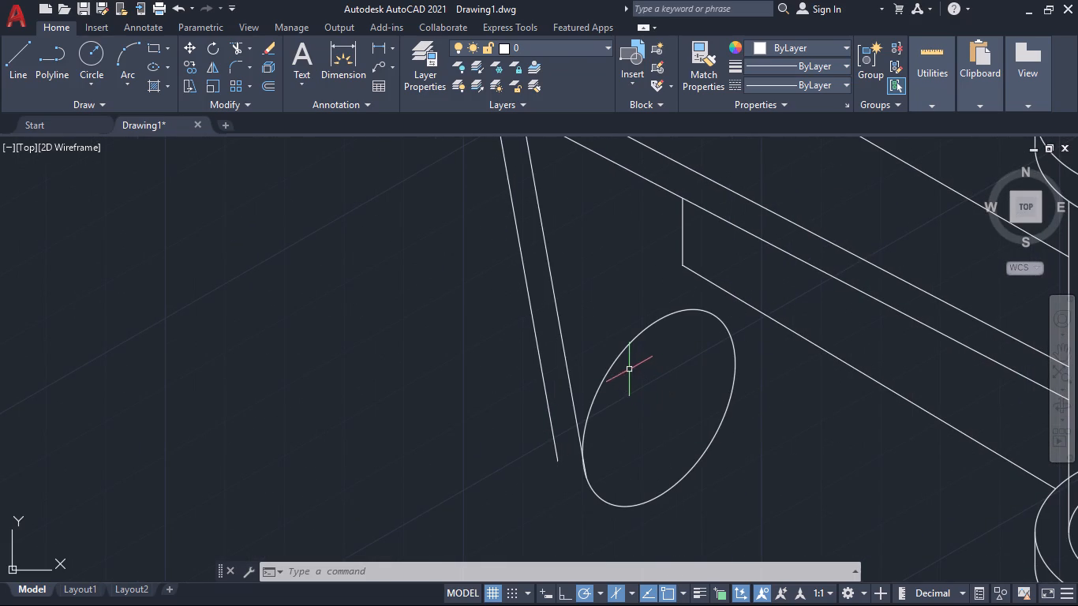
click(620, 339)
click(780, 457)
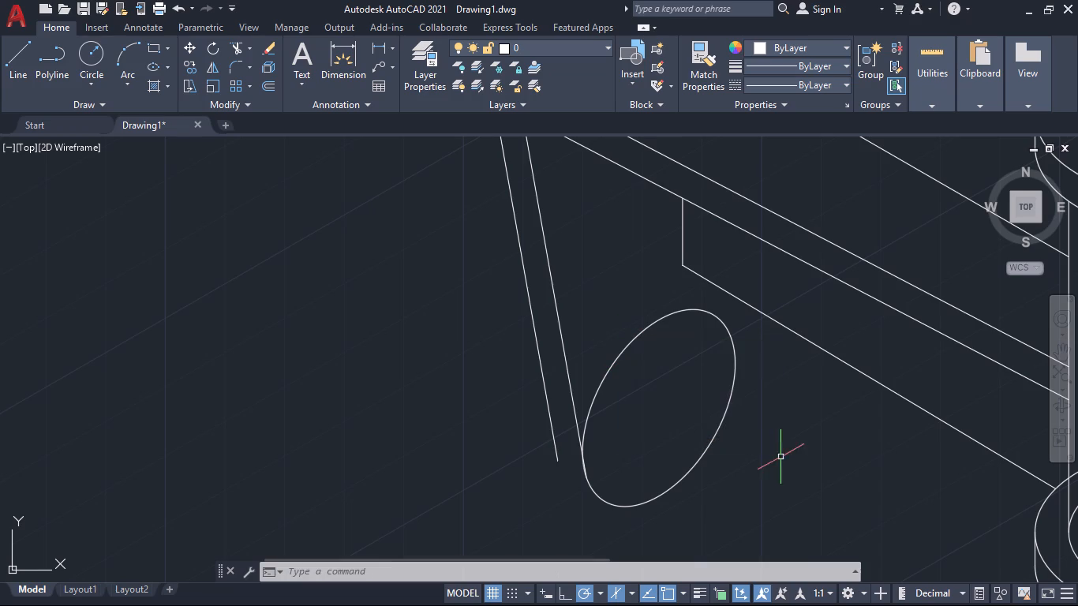
Delete the 16 mm radius isocircle beside the lower ends of the slanted lines.
click(793, 475)
click(590, 323)
key(Escape)
click(755, 474)
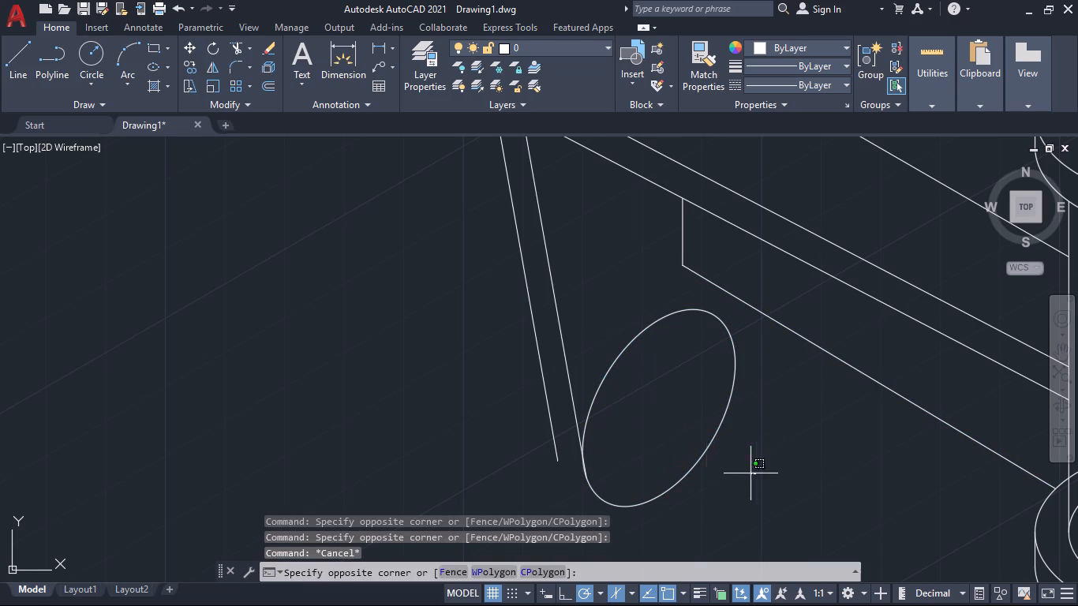
click(693, 429)
key(Delete)
Delete both slanted lines below the holed plate's side edge.
scroll(785, 492, down, 2)
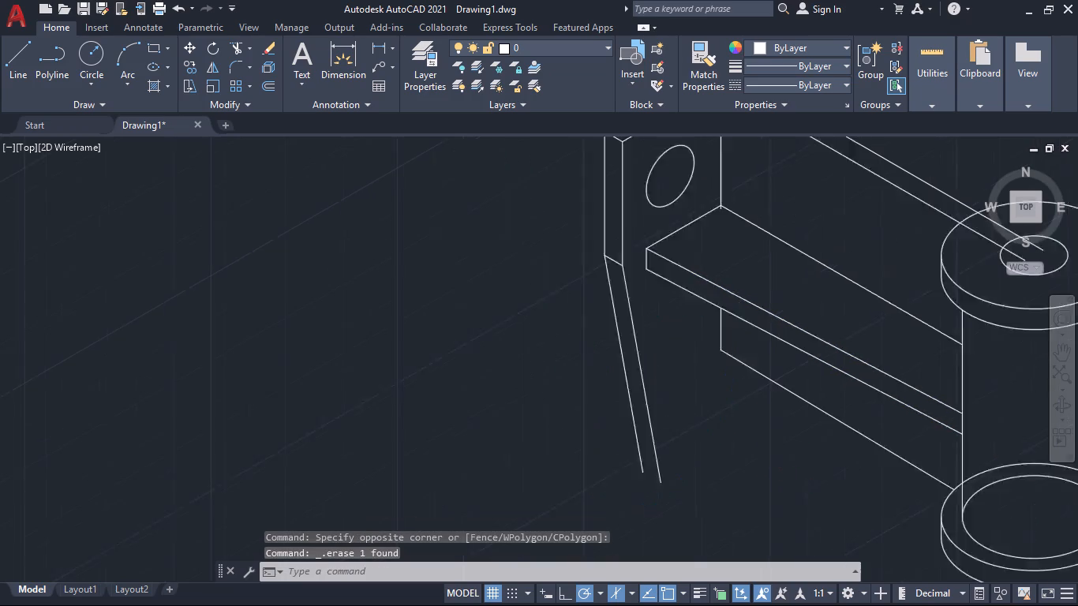
scroll(778, 486, down, 1)
middle_drag(758, 476, 701, 443)
scroll(681, 440, up, 1)
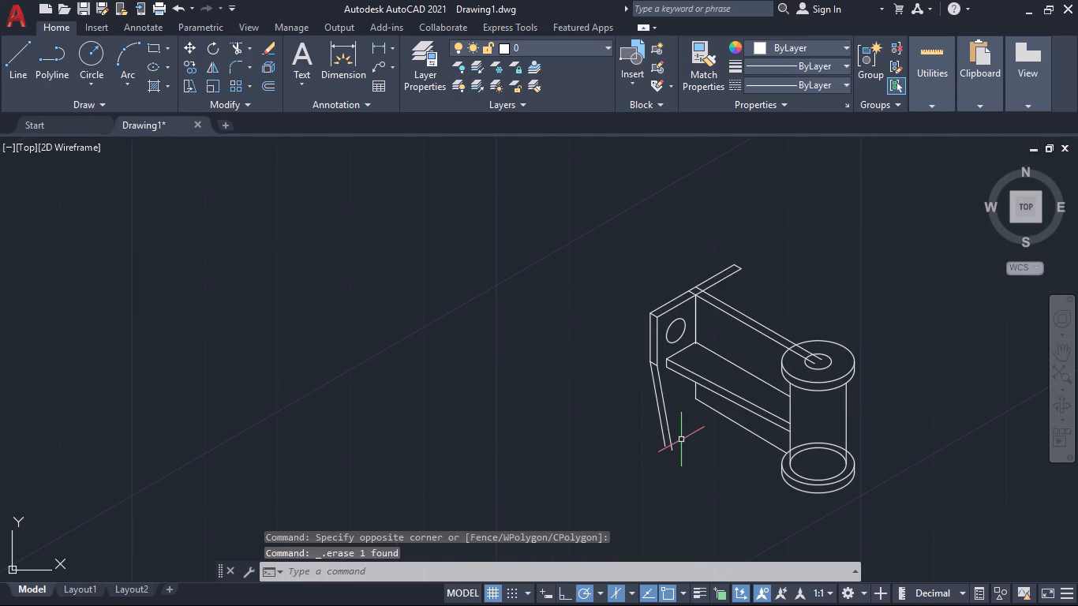
click(678, 440)
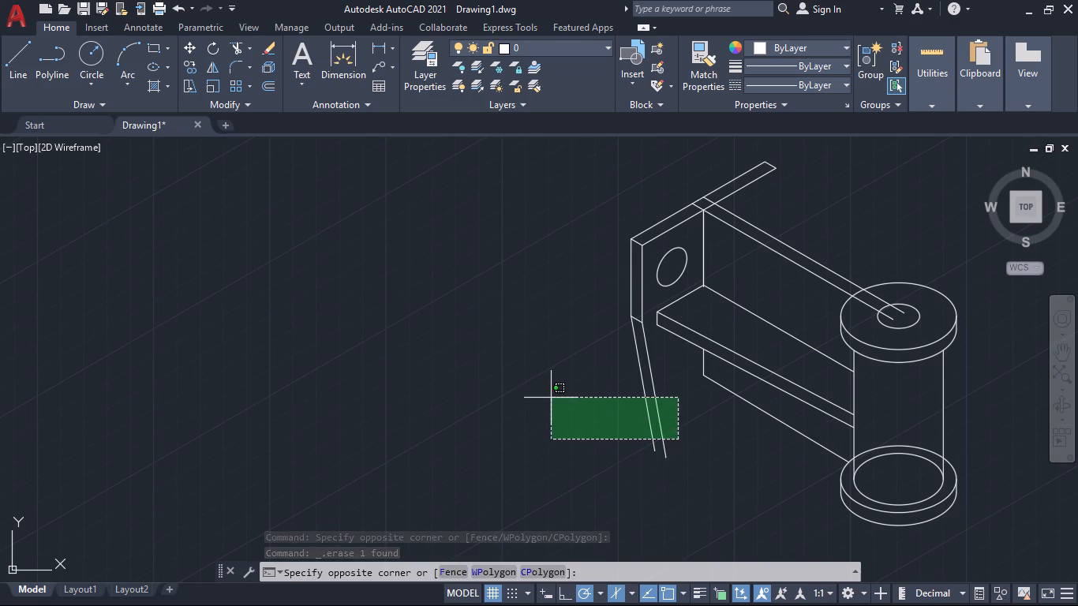
click(551, 398)
key(Delete)
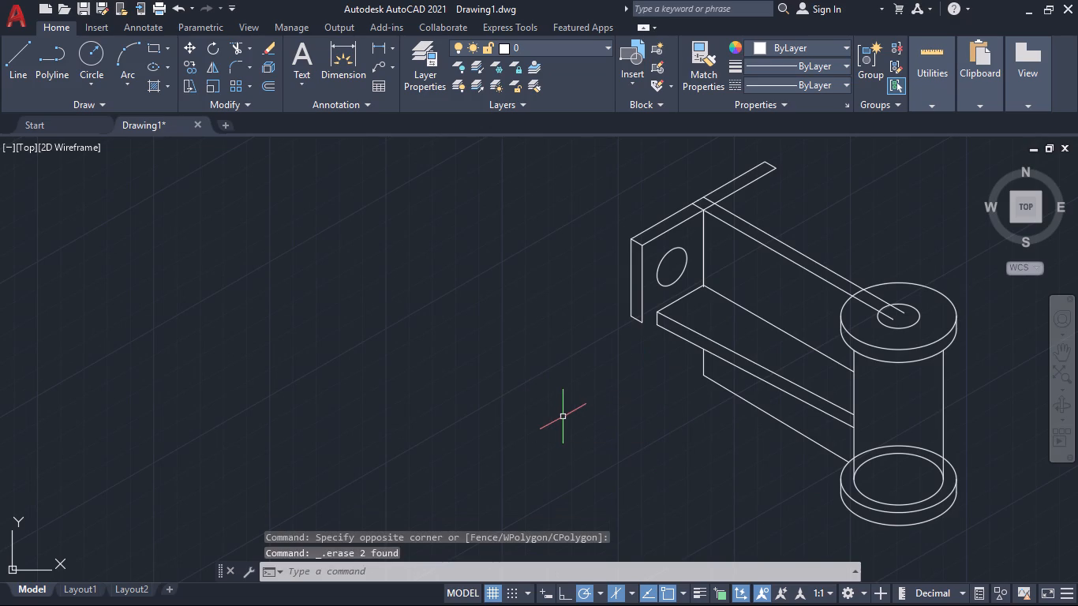
Draw a 64 mm line at 290° from the inner lower corner of the holed plate's side.
click(22, 54)
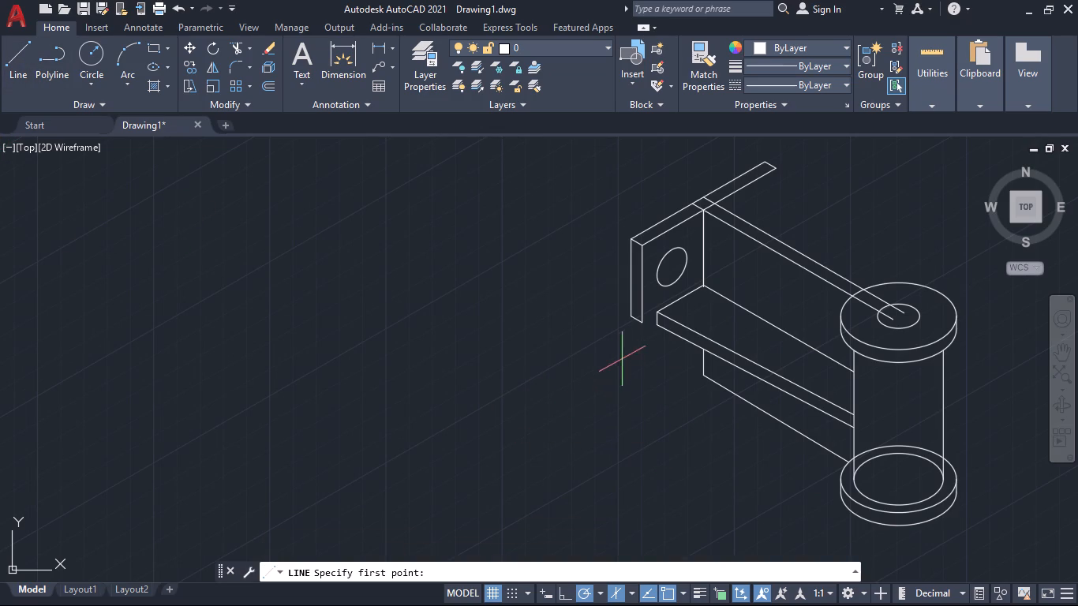
click(642, 324)
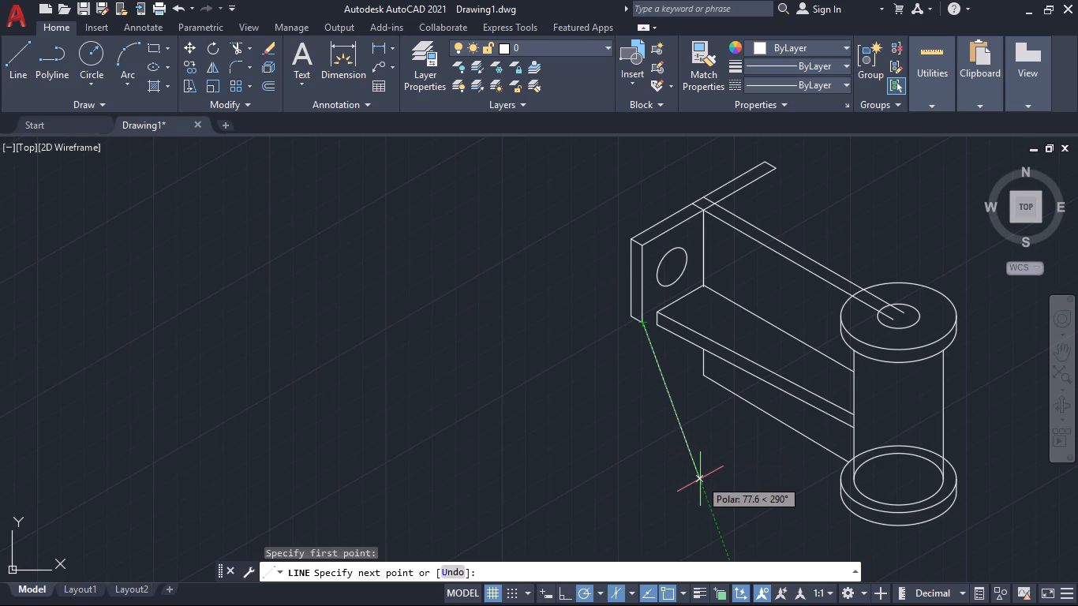
text(64)
key(Return)
key(space)
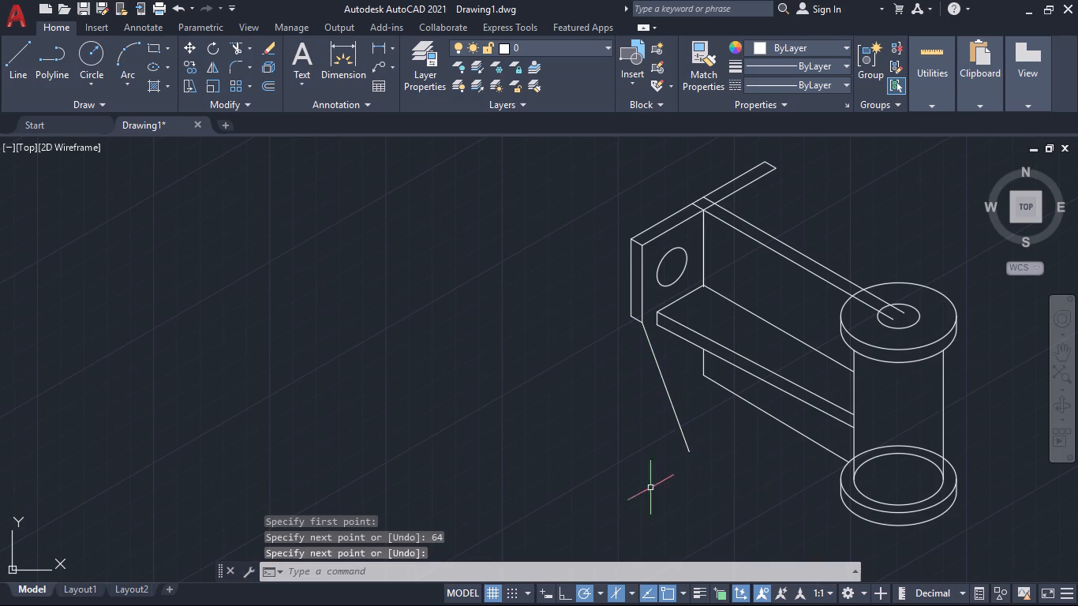
Copy the slanted 64 mm line from the inner to the outer lower corner of the holed plate's side.
key(l)
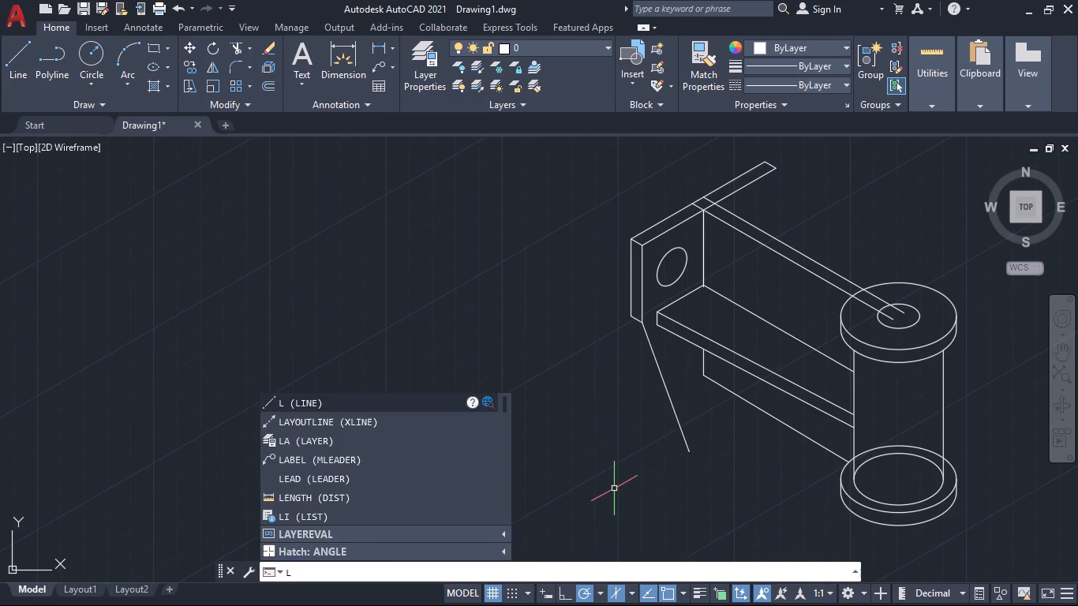
key(BackSpace)
key(BackSpace)
text(co)
key(Return)
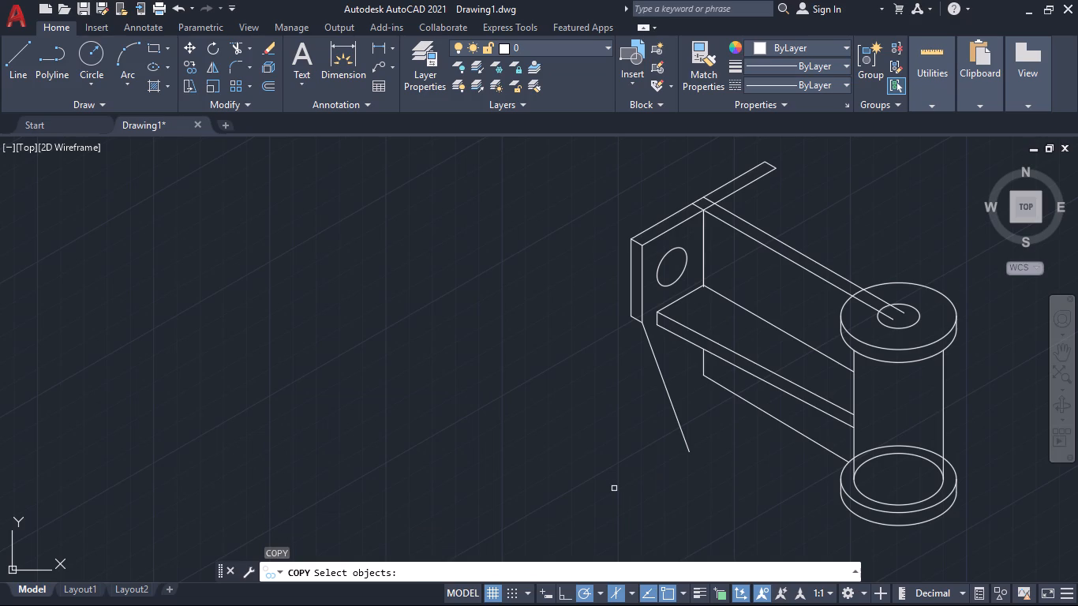
click(656, 364)
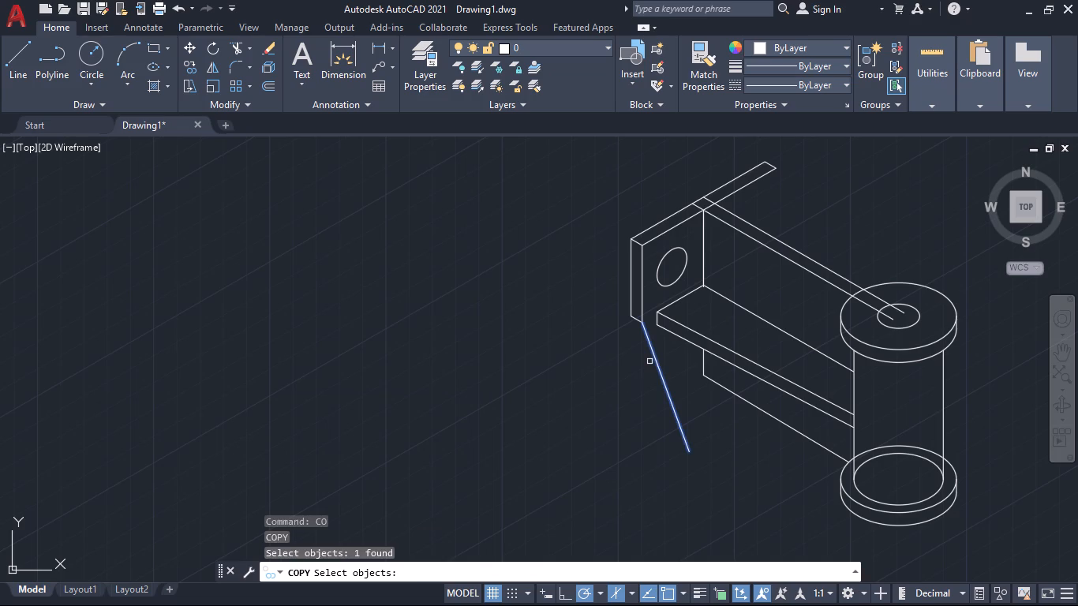
key(Return)
scroll(631, 327, up, 4)
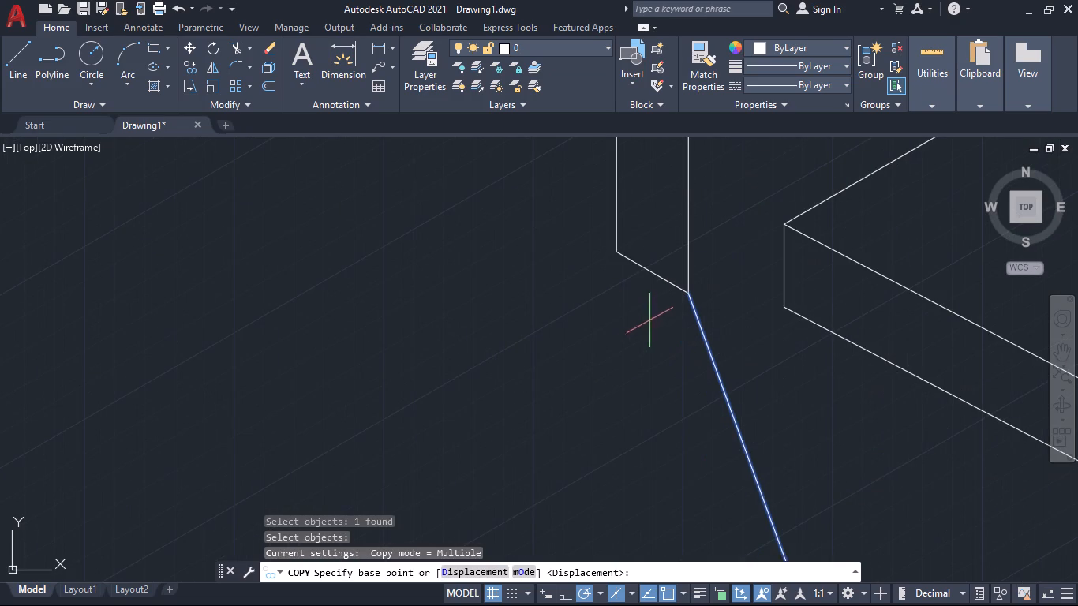
click(687, 295)
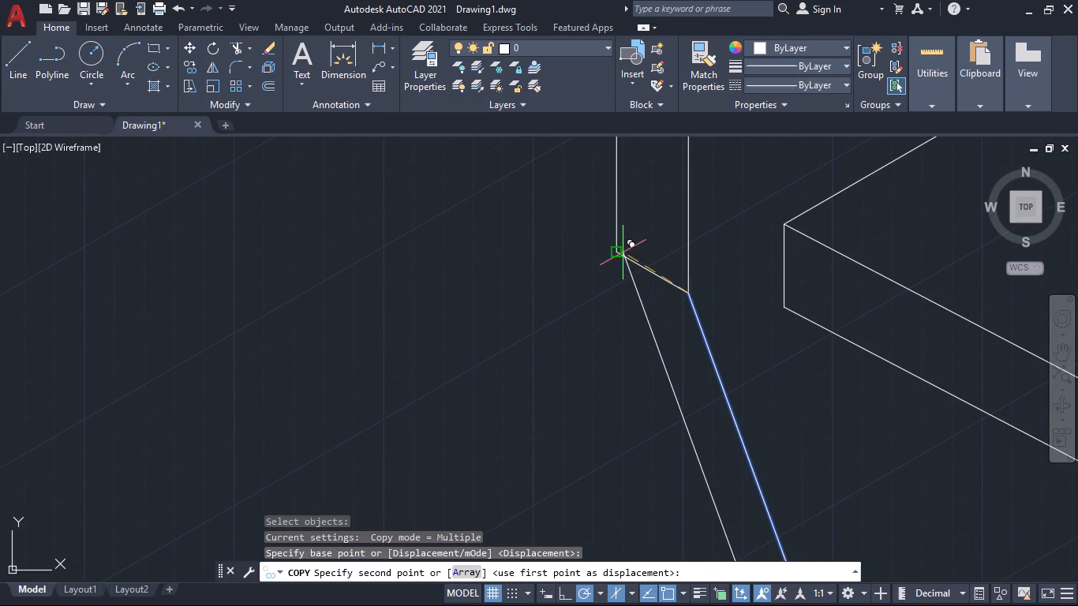
click(615, 253)
scroll(586, 312, down, 2)
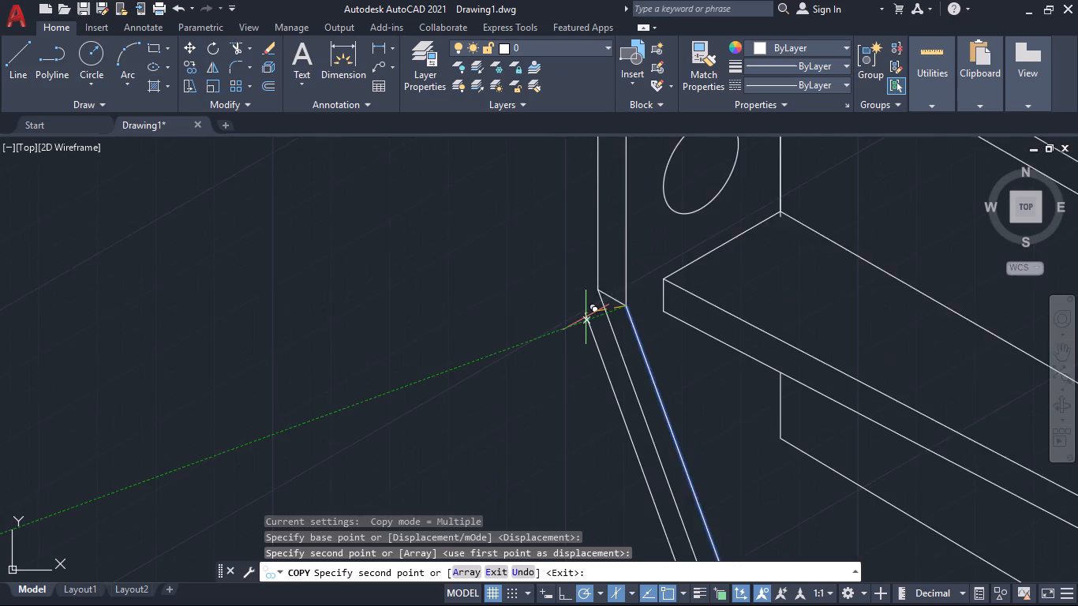
scroll(586, 317, down, 1)
key(Escape)
middle_drag(590, 411, 498, 331)
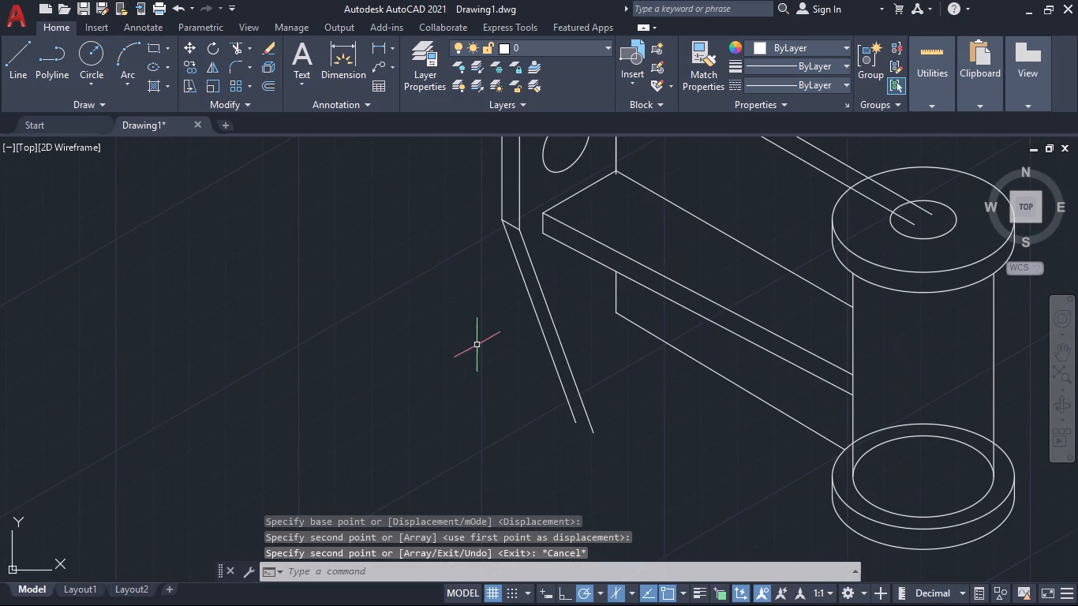
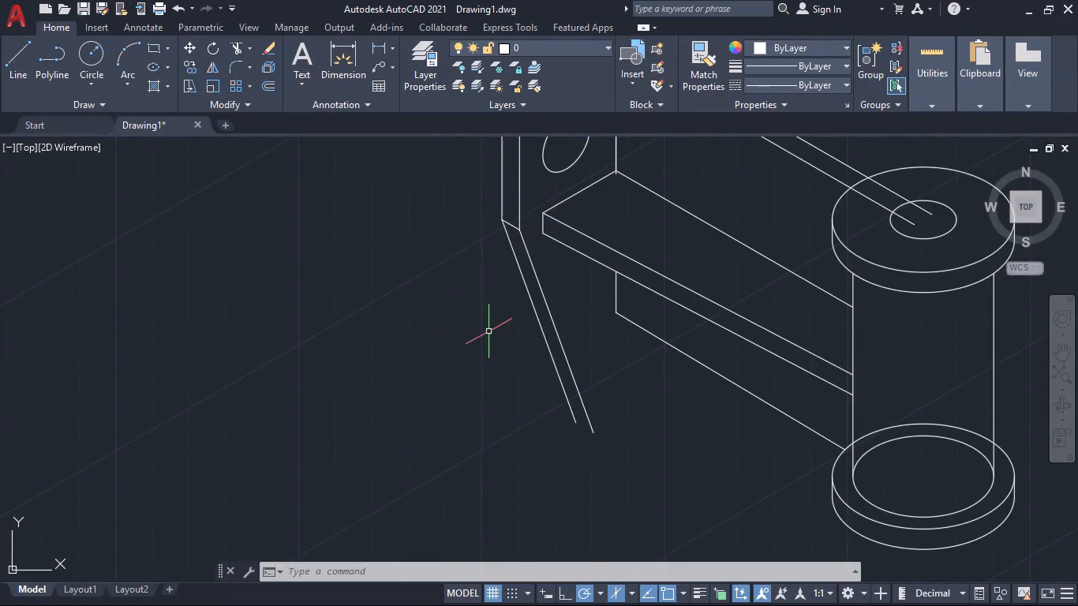
Draw an isocircle with a 16 mm radius in the empty space beside the lower ends of the slanted lines.
middle_drag(488, 331, 394, 282)
scroll(443, 369, down, 2)
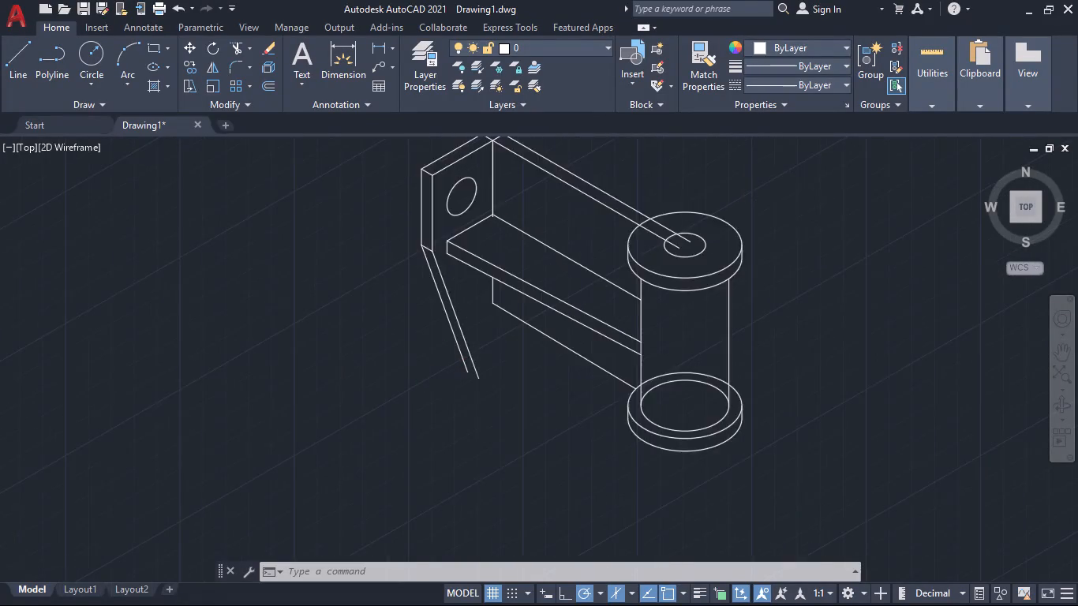
middle_drag(499, 357, 514, 336)
scroll(498, 335, up, 2)
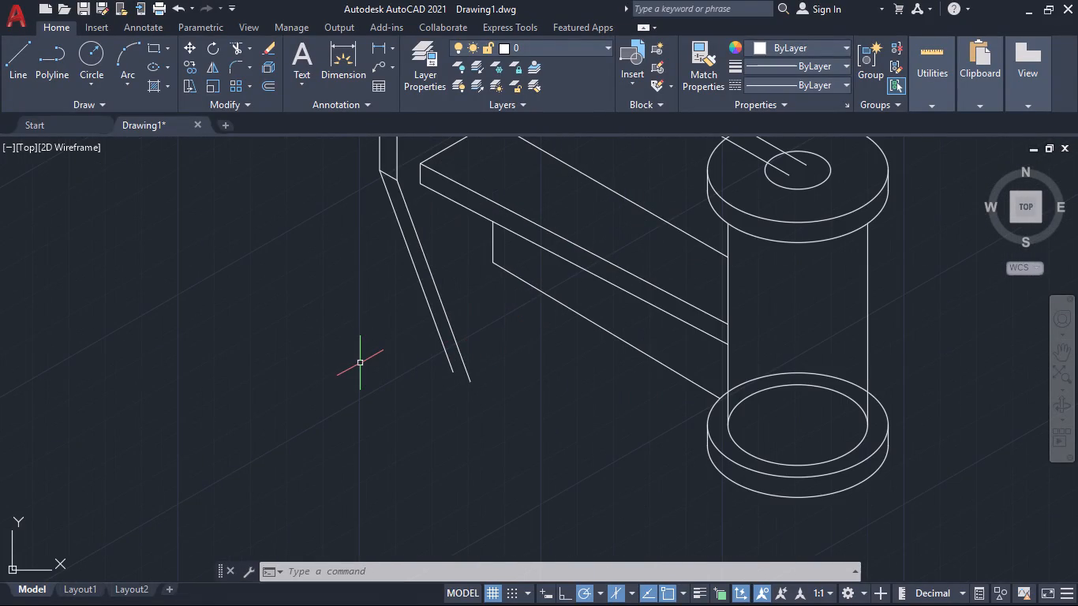
text(el)
key(Return)
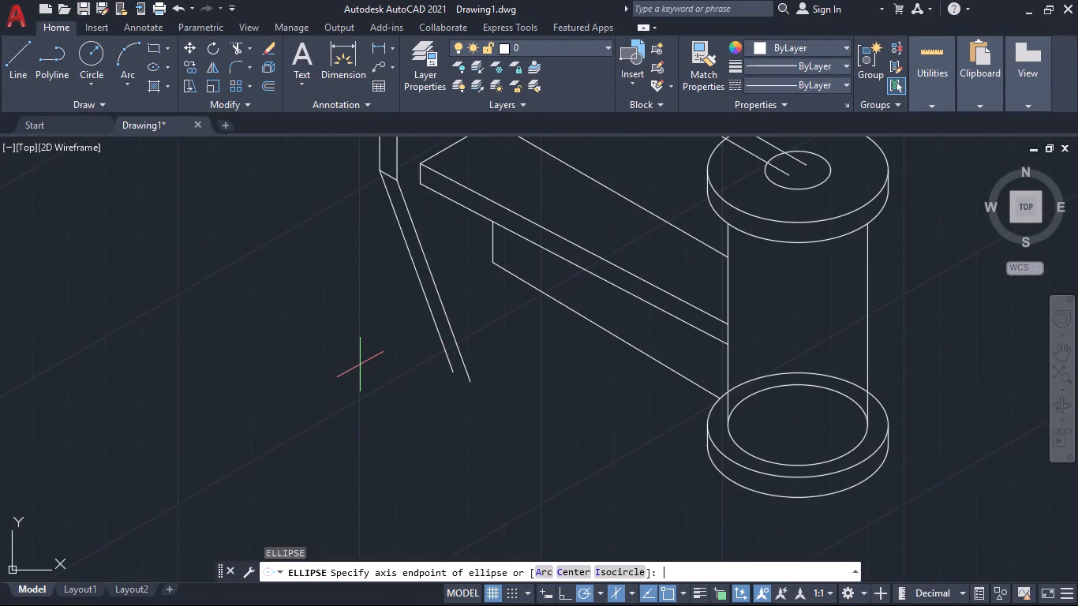
key(i)
key(Return)
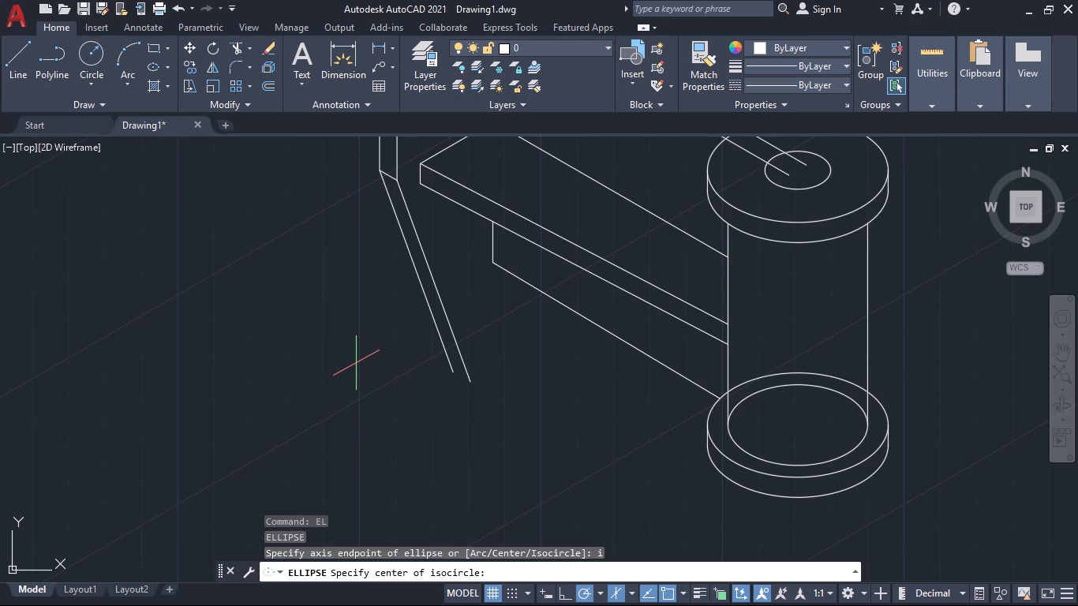
click(232, 409)
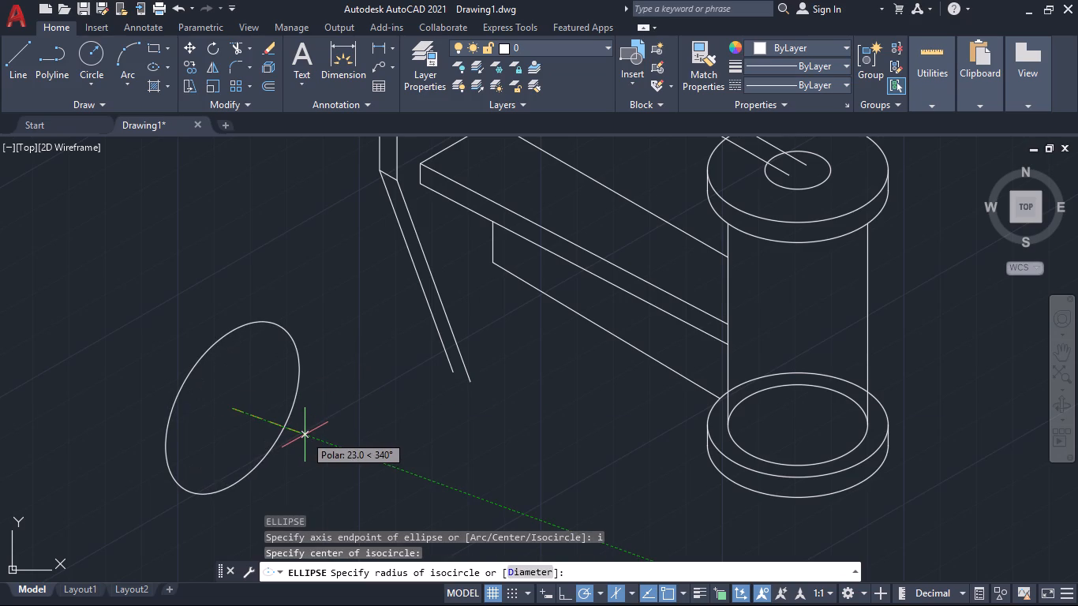
text(16)
key(Return)
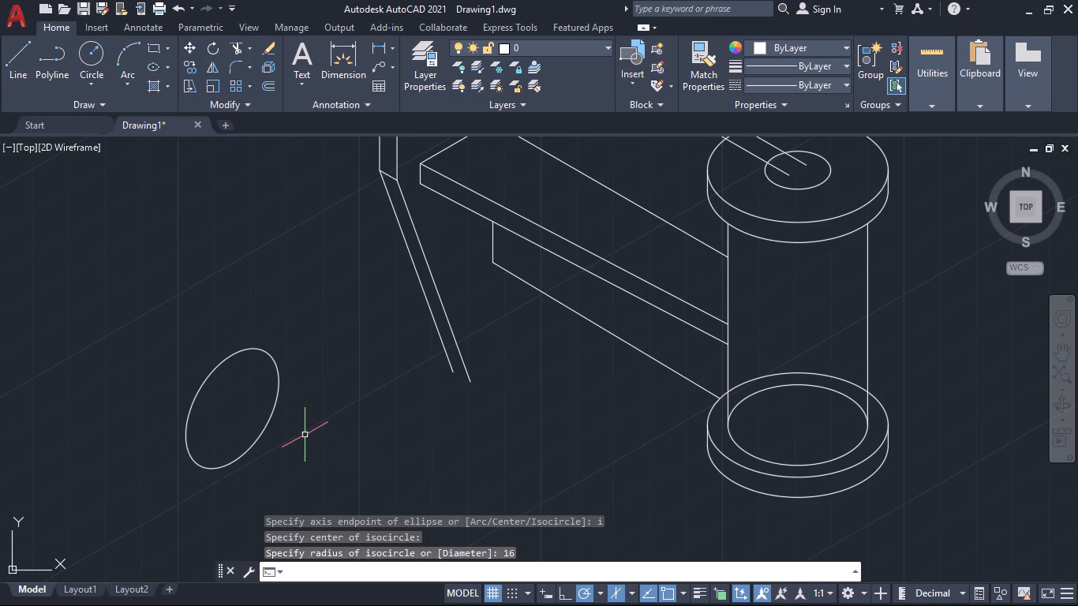
Move the 16 mm radius isocircle by its lower-left point onto the lower end of the right-hand slanted line.
click(279, 384)
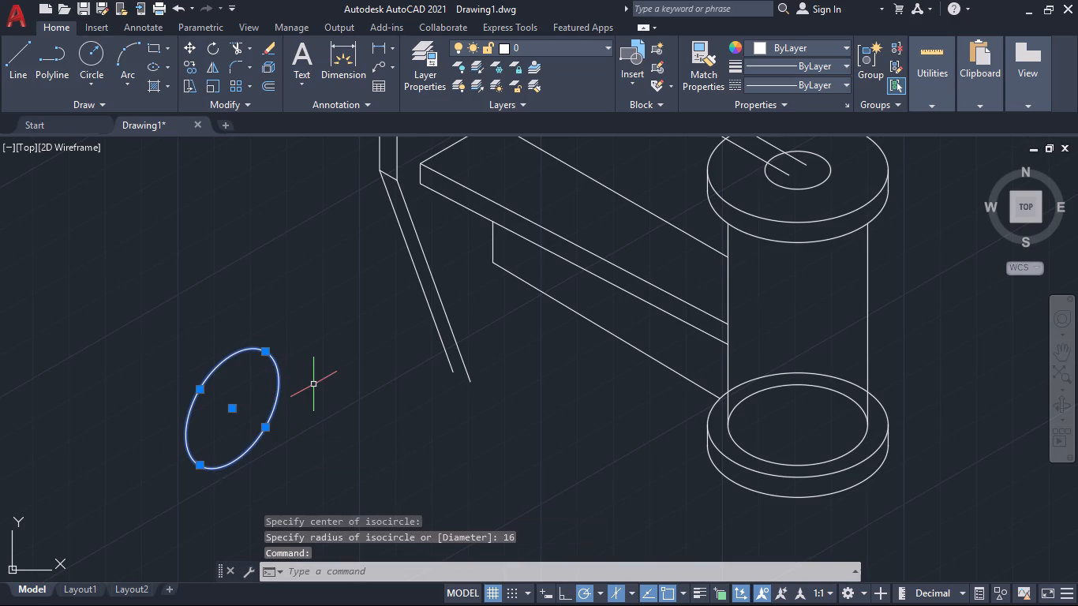
key(m)
key(Return)
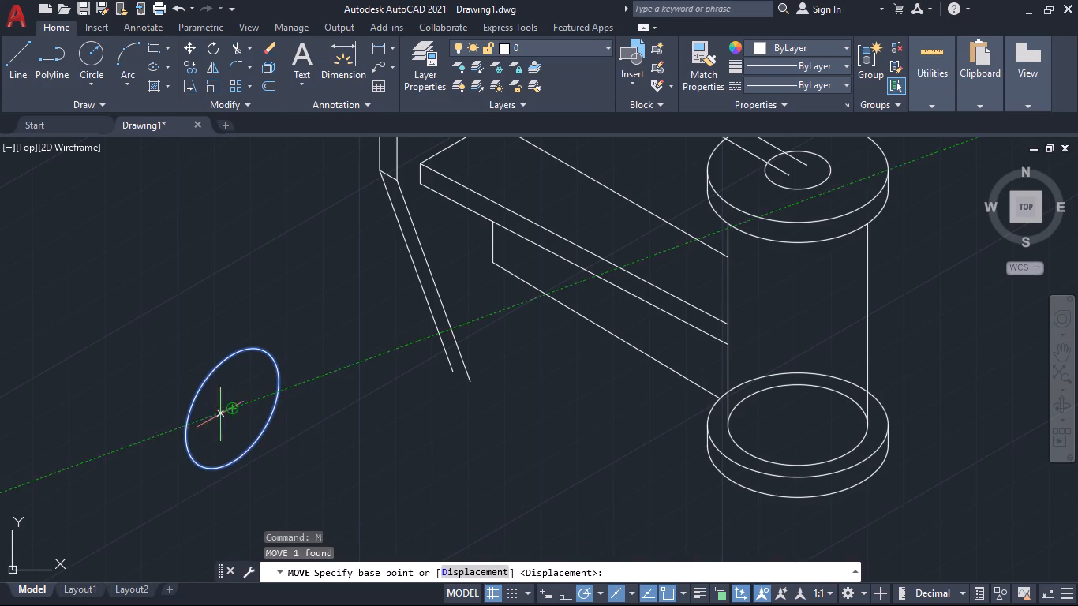
click(197, 463)
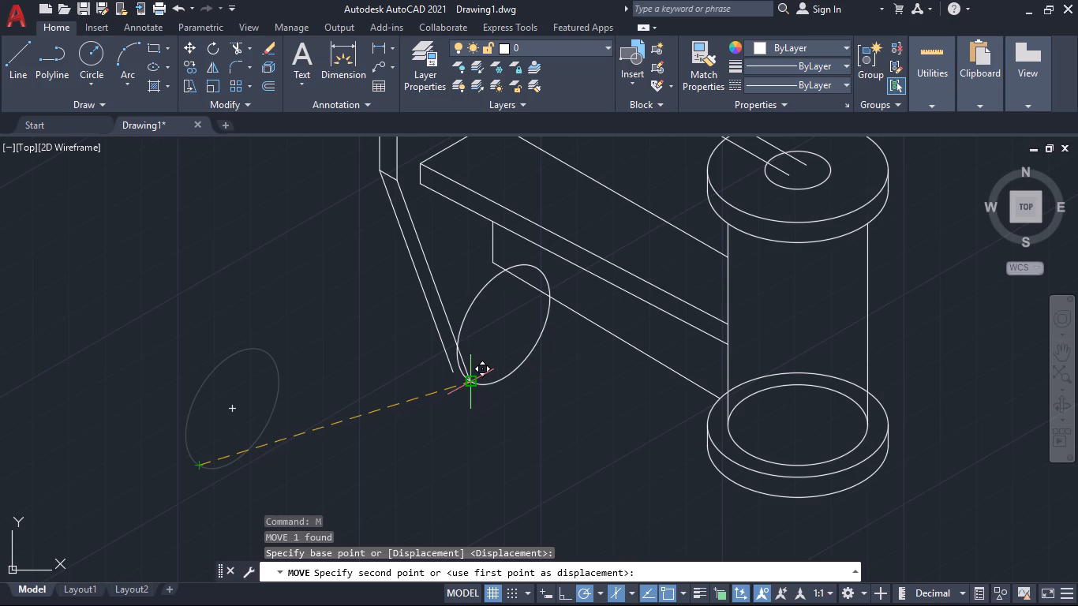
click(474, 381)
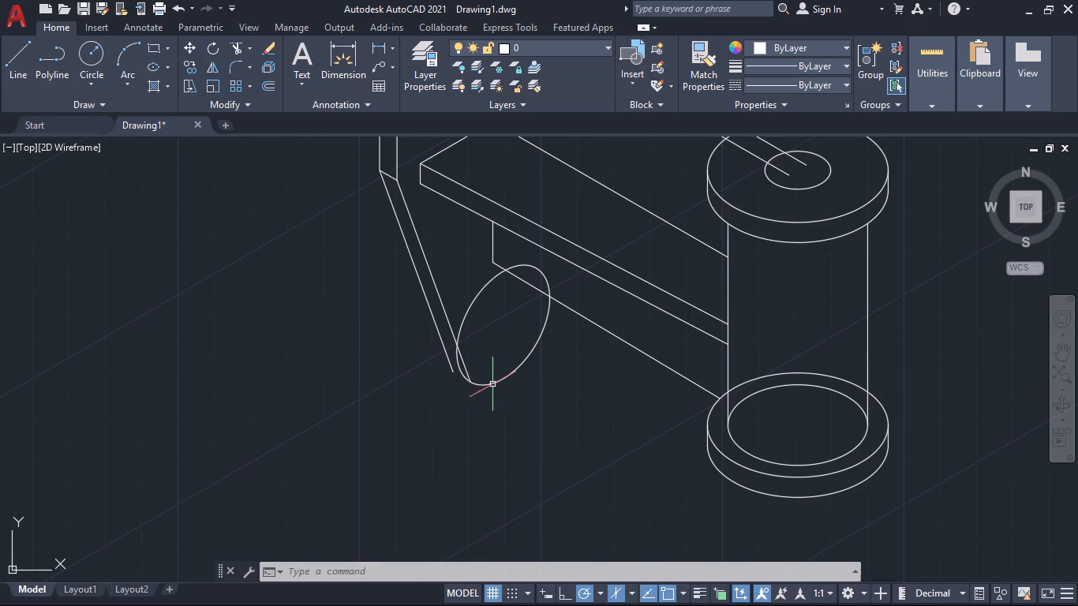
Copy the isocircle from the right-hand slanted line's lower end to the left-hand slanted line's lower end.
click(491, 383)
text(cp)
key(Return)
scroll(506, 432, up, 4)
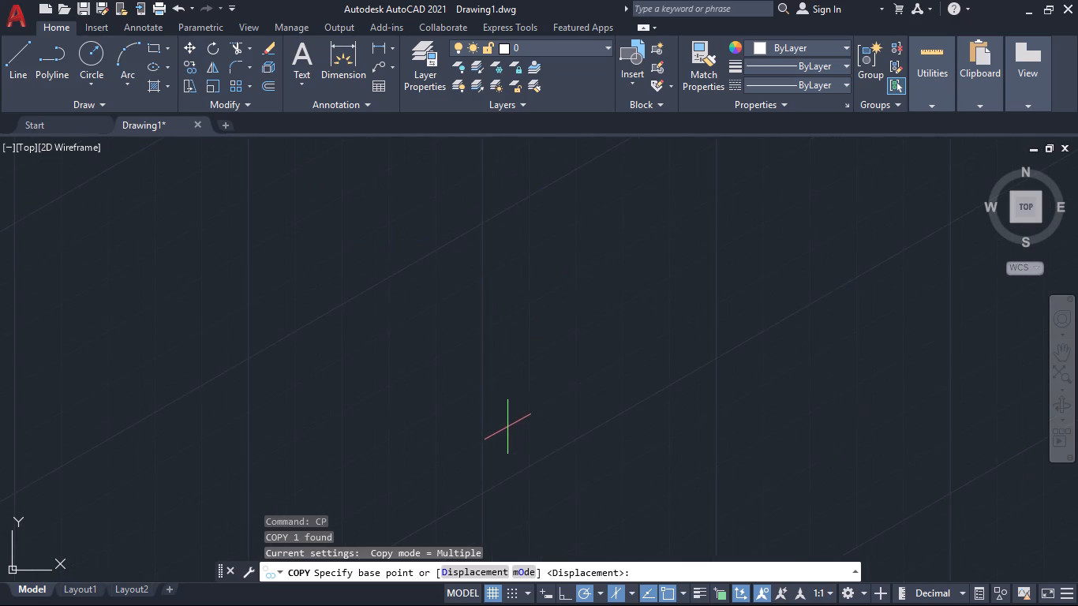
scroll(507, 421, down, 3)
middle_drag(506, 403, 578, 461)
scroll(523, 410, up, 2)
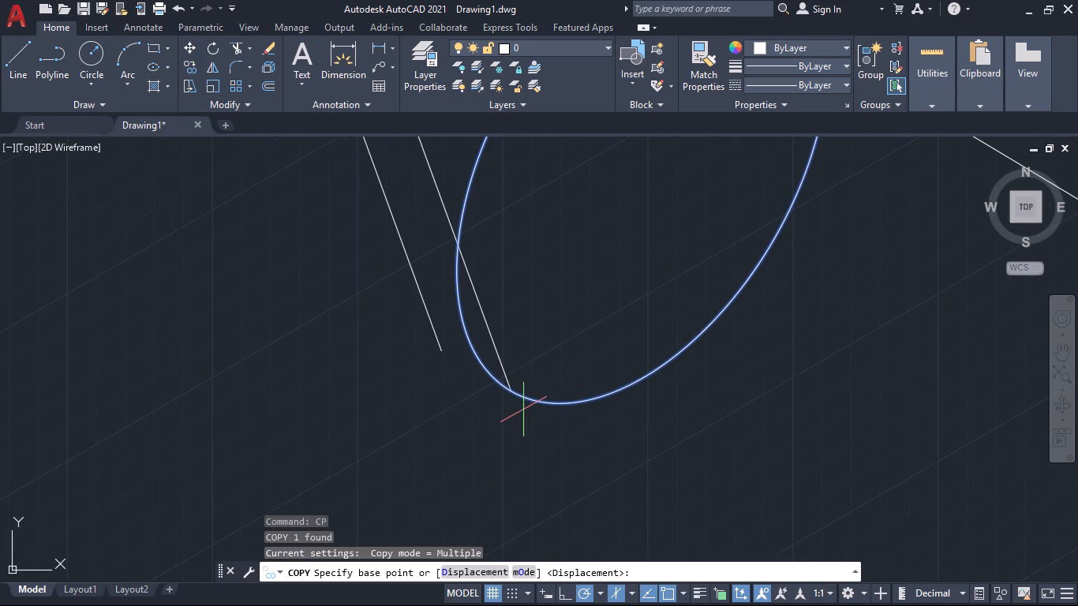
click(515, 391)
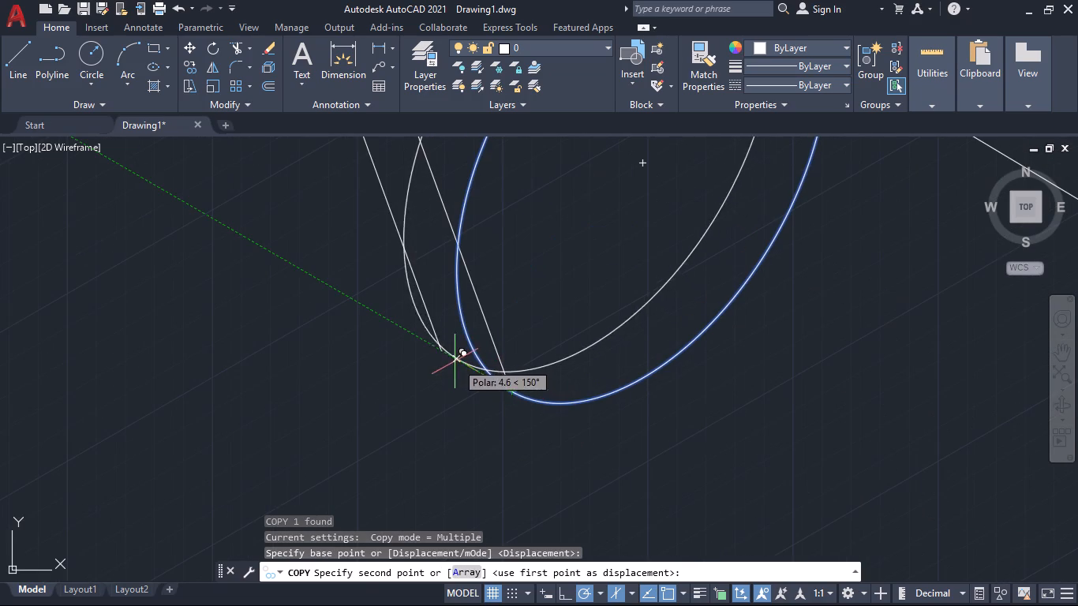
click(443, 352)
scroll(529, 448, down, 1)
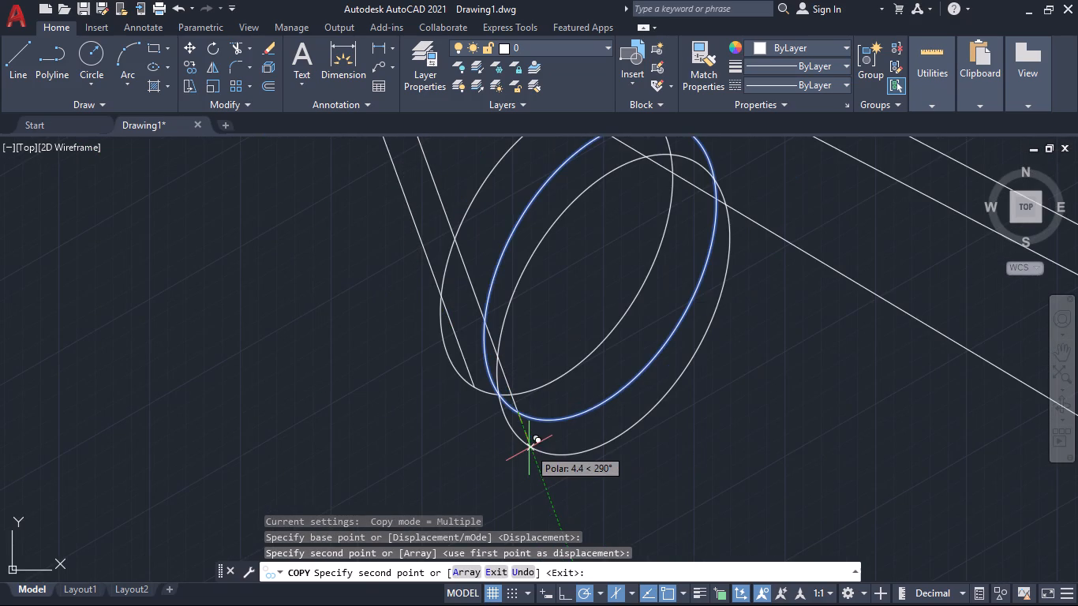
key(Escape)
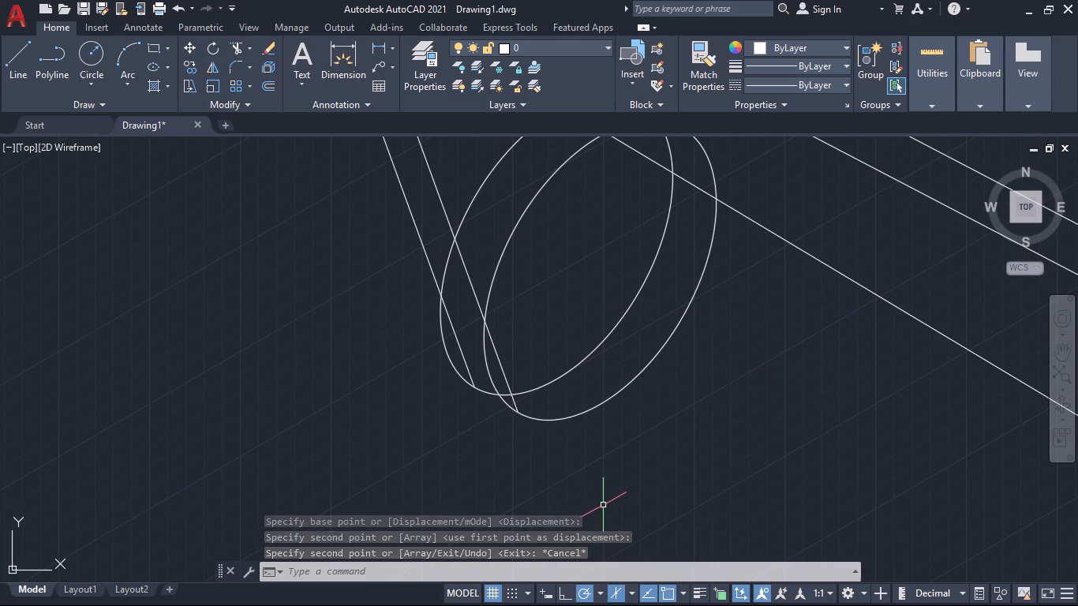
Shift the right-hand isocircle by its centre about 1.7 mm at 40° so it fits against its slanted line.
scroll(692, 517, down, 1)
middle_drag(706, 470, 677, 451)
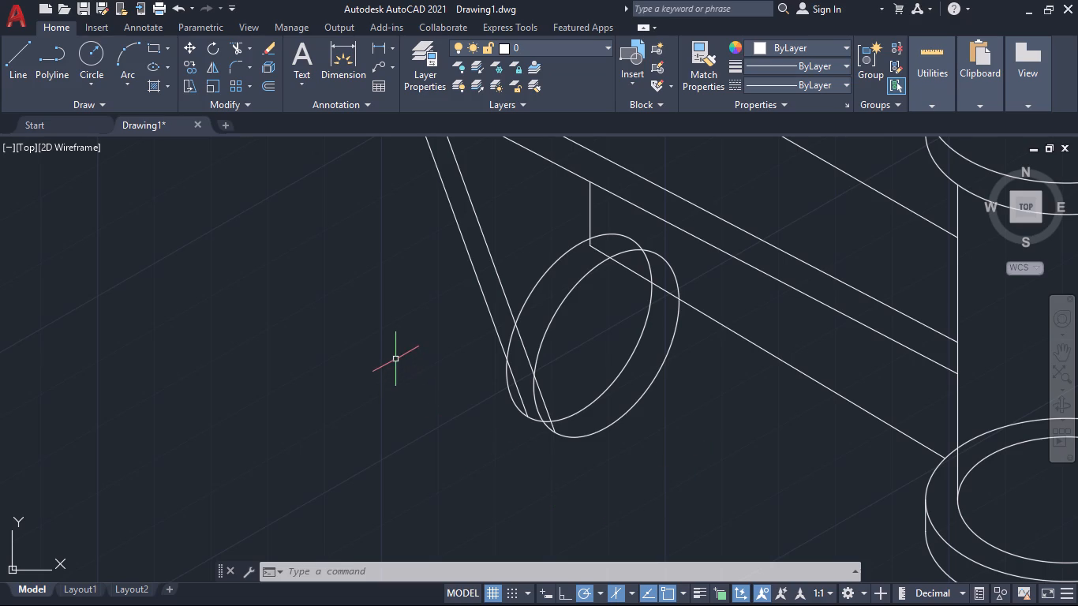
scroll(391, 358, down, 2)
scroll(383, 346, up, 2)
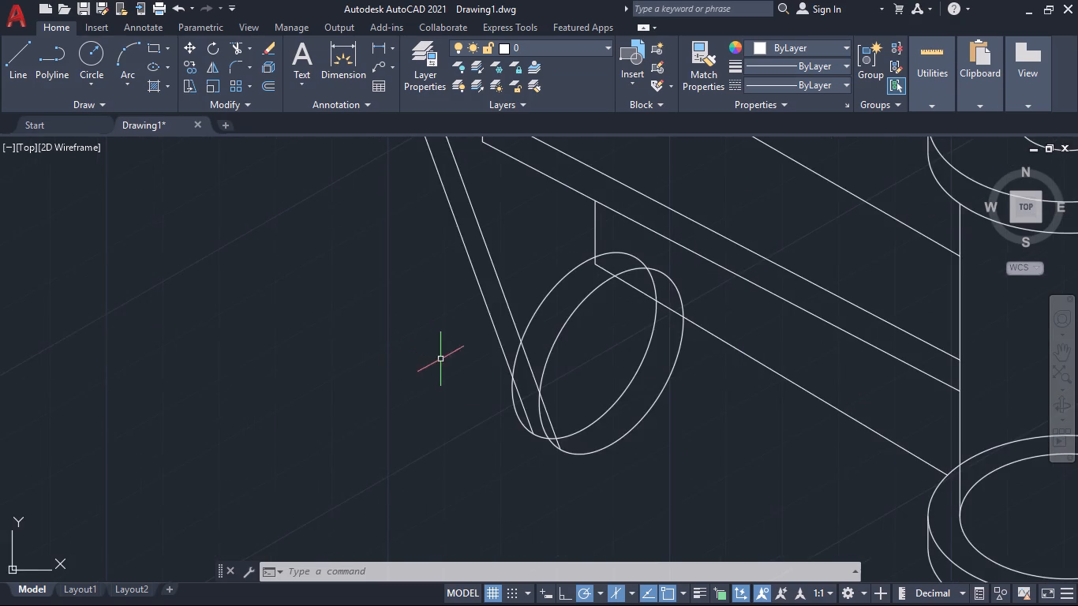
middle_drag(440, 359, 371, 343)
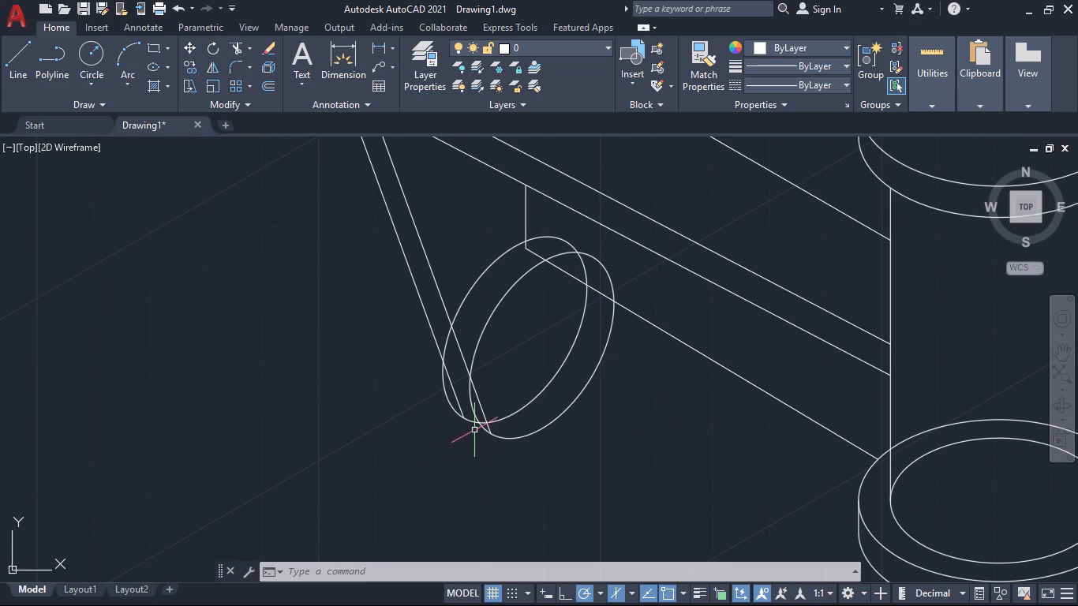
scroll(500, 421, up, 1)
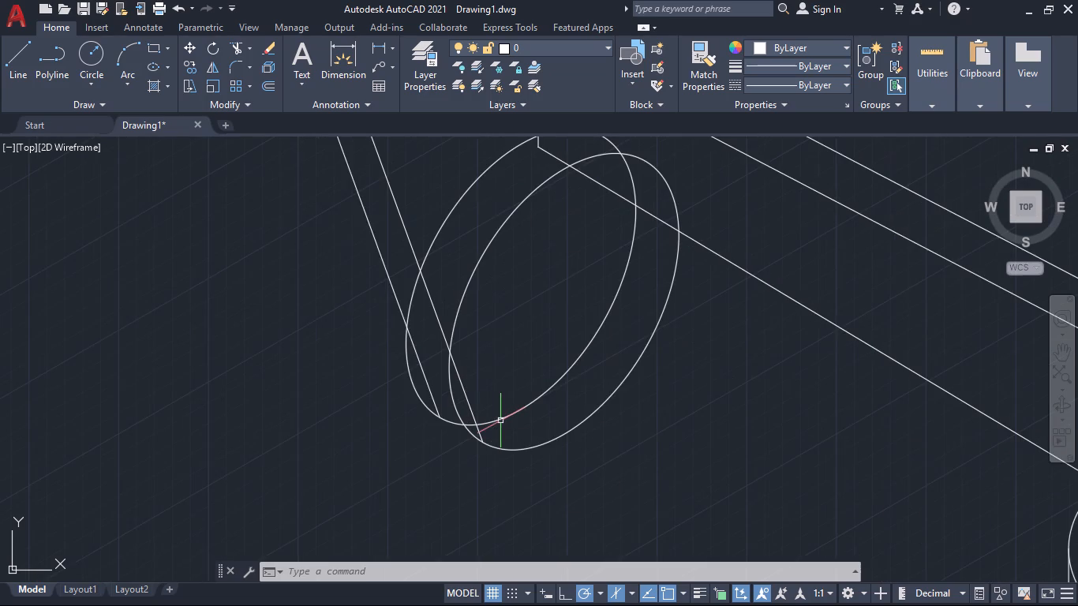
scroll(500, 421, down, 2)
scroll(503, 420, up, 2)
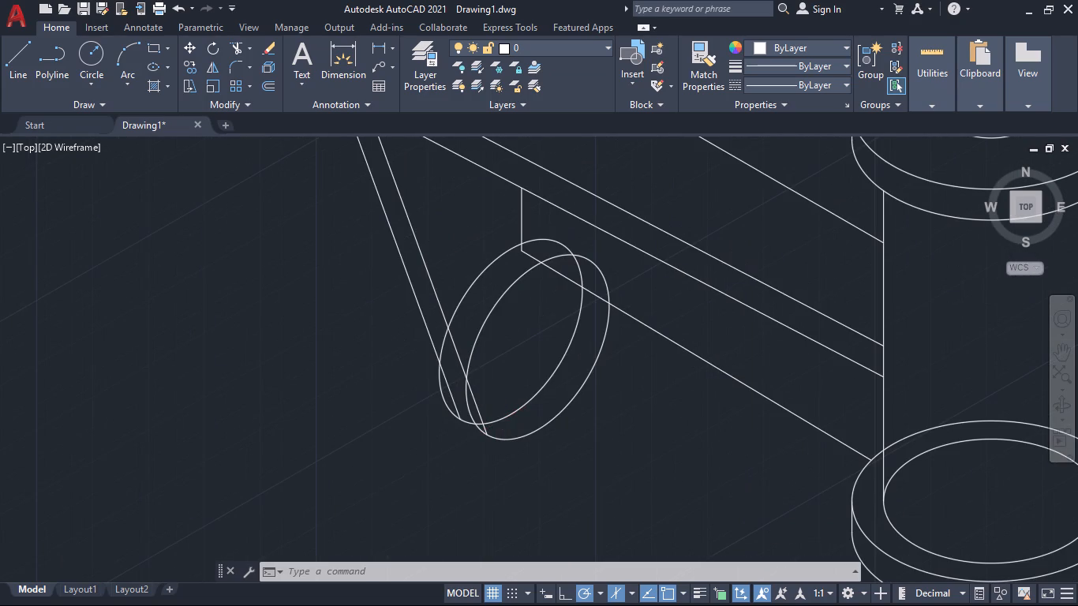
scroll(503, 420, down, 1)
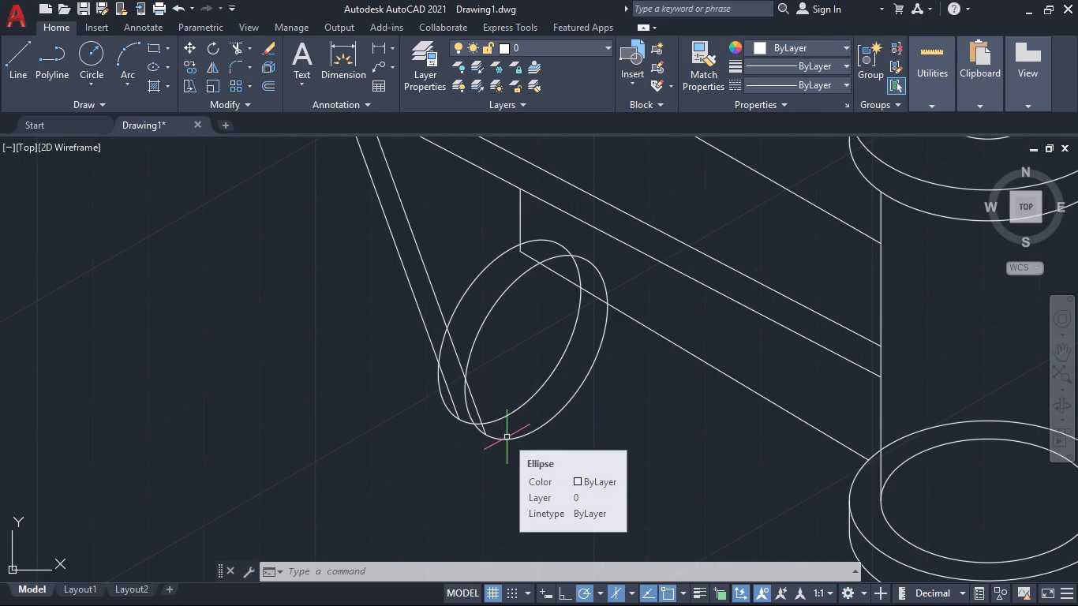
click(510, 439)
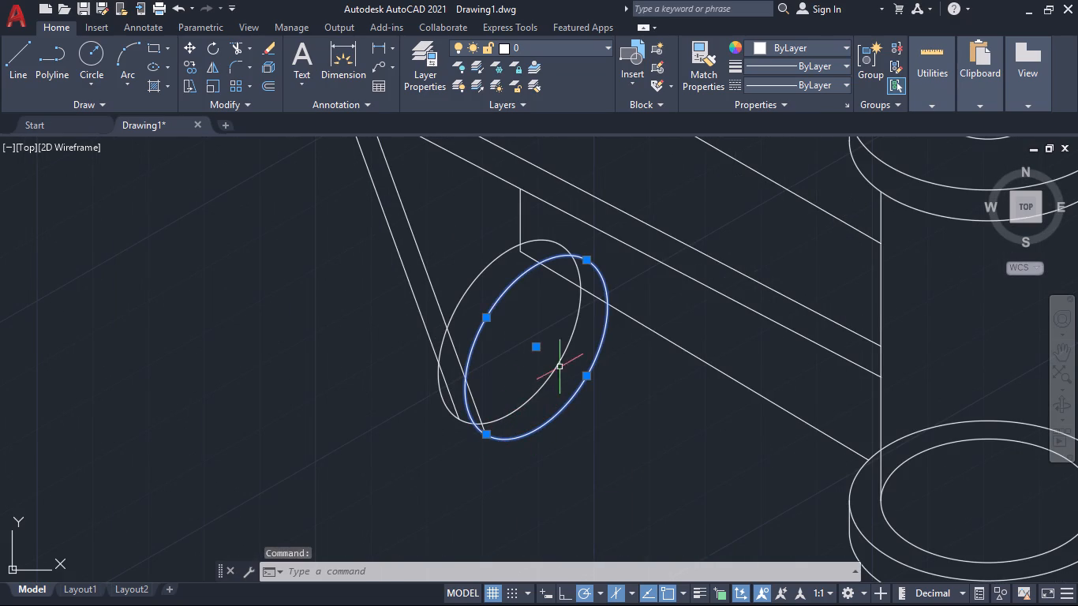
click(539, 347)
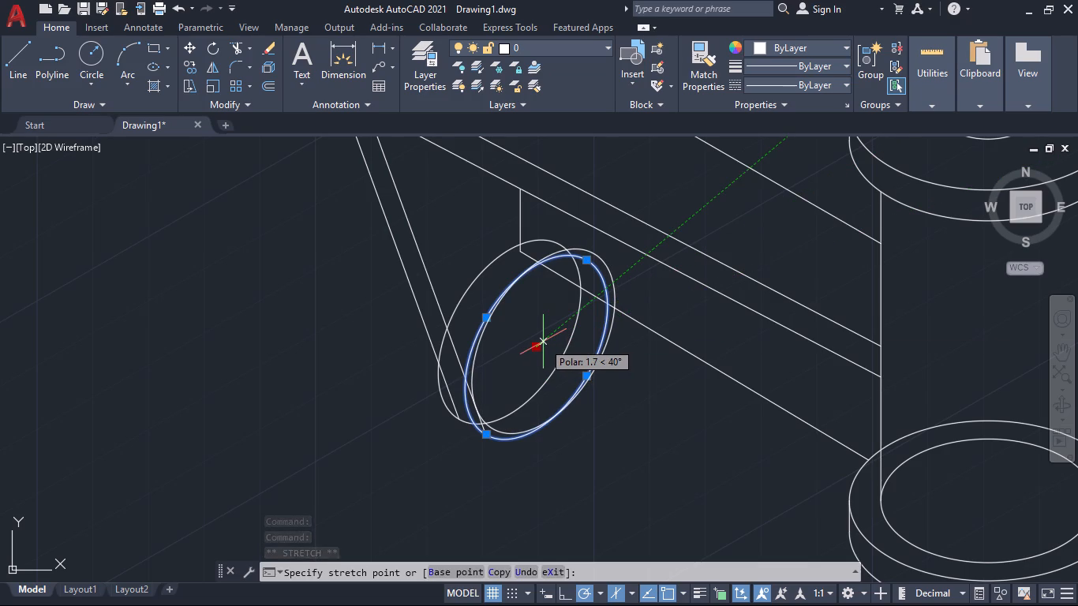
click(543, 342)
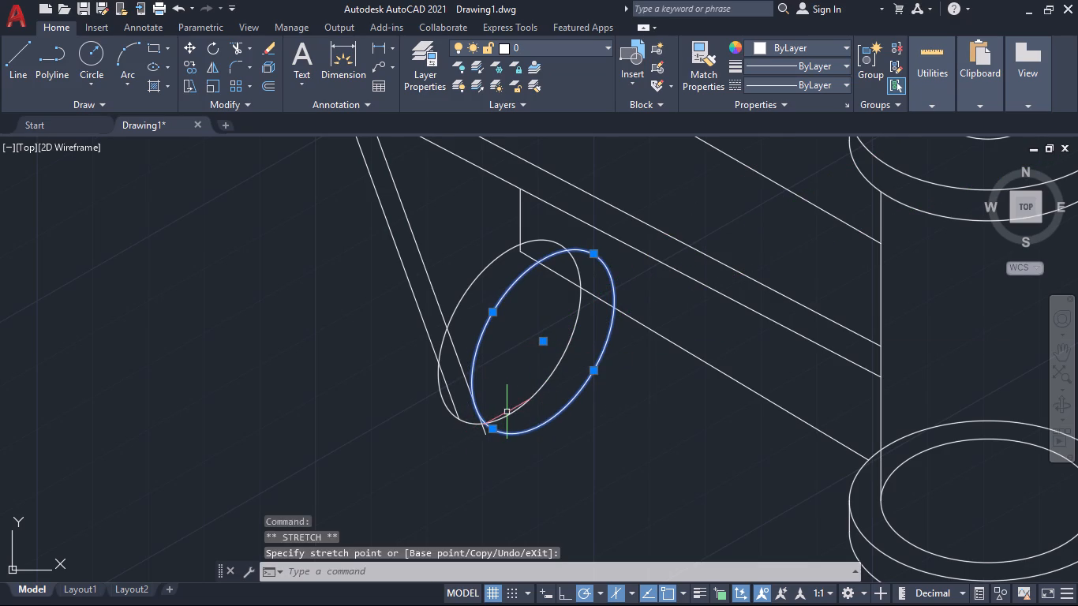
key(Escape)
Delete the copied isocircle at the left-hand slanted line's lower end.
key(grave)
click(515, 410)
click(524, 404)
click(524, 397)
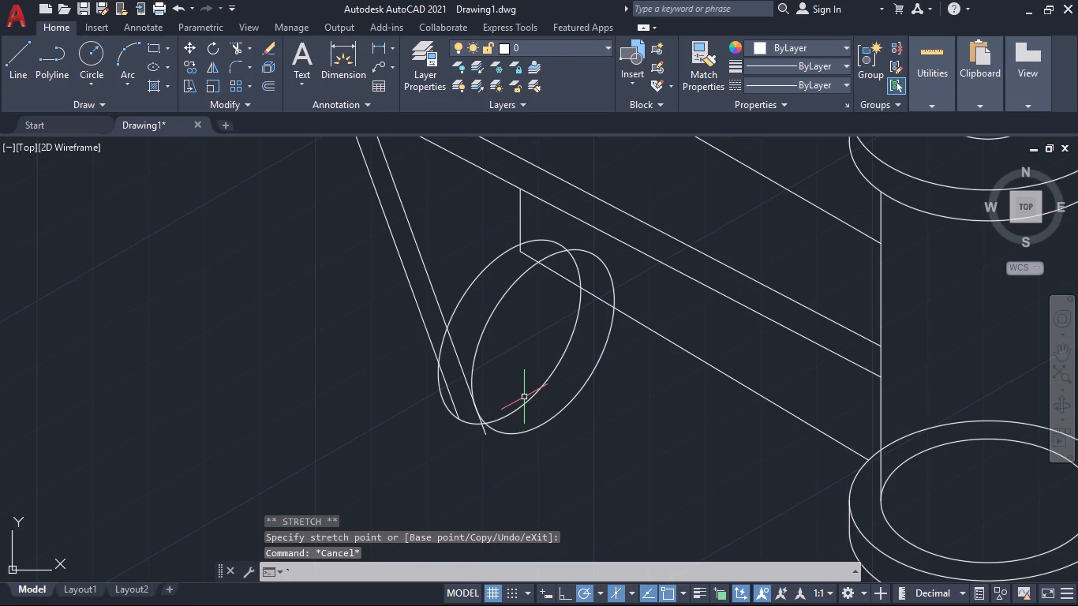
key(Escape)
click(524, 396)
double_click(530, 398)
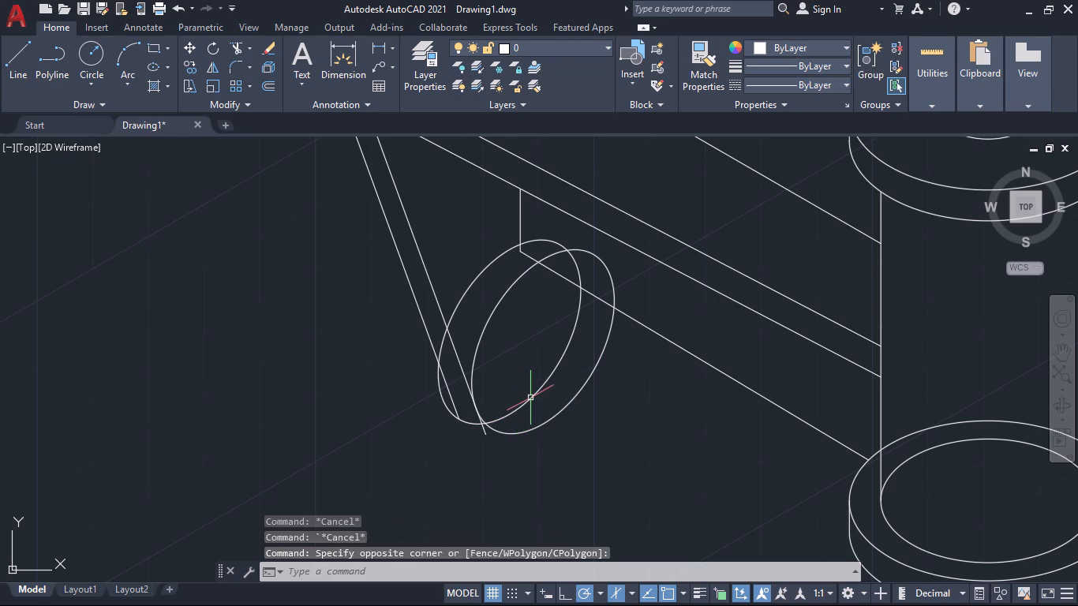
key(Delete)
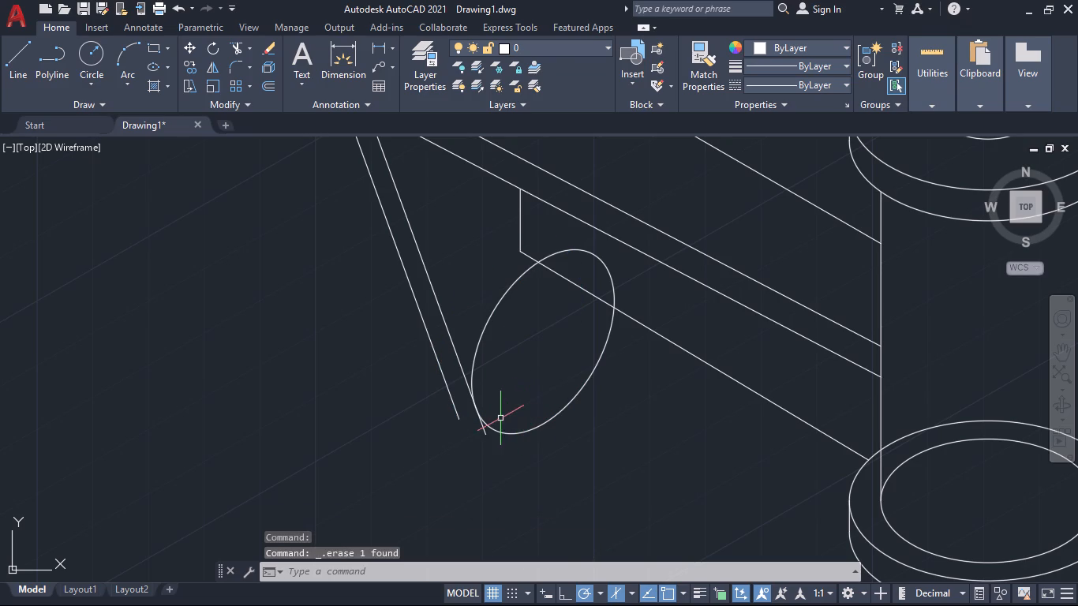
With Ortho on and the top isoplane active, copy the remaining isocircle 6 mm toward the left-hand slanted line.
click(525, 434)
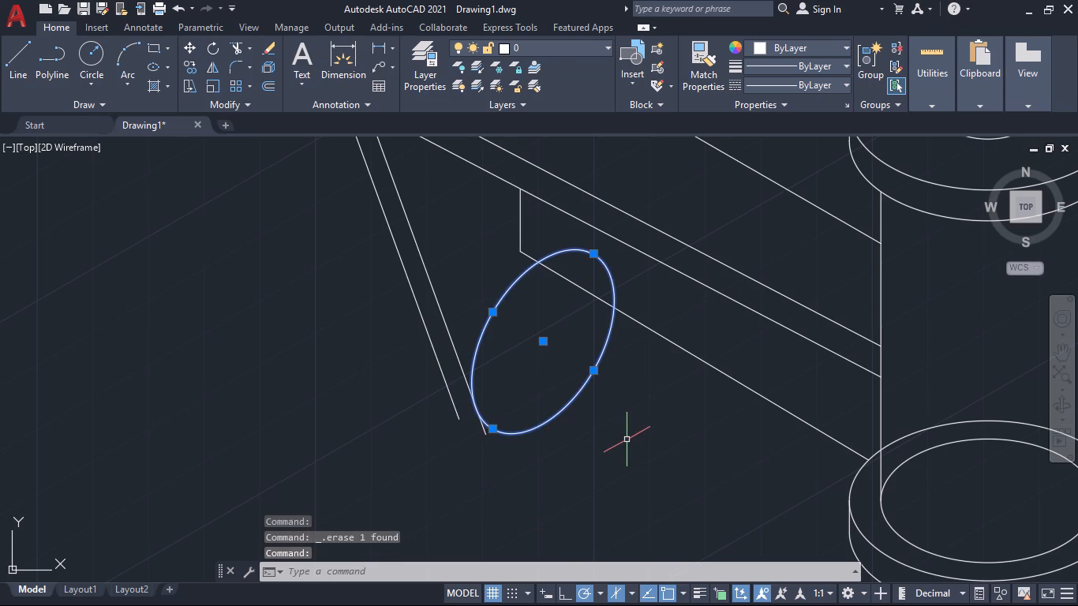
text(co)
key(Return)
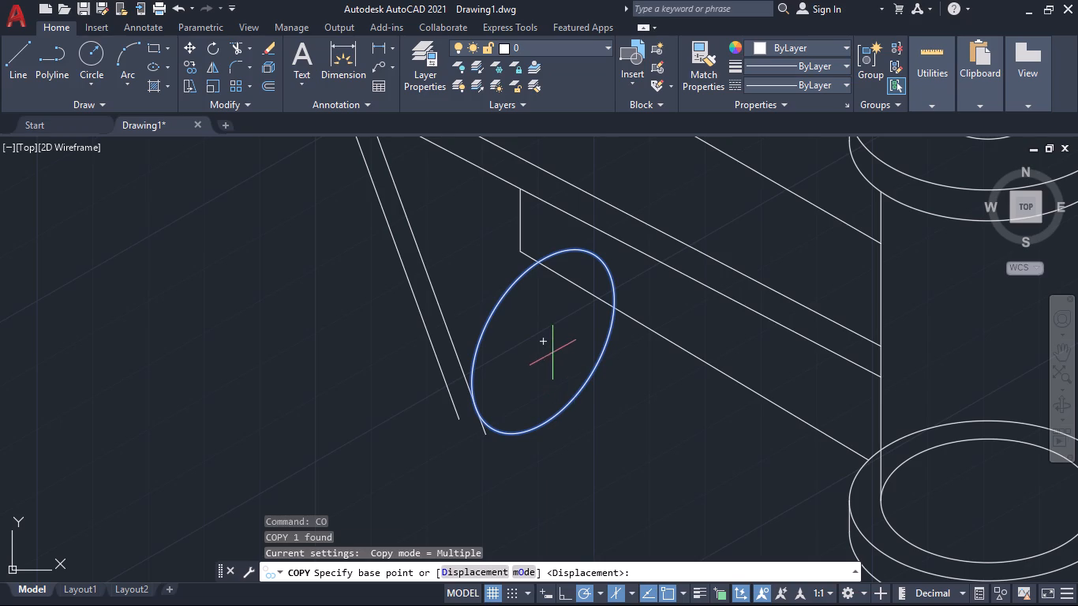
click(544, 342)
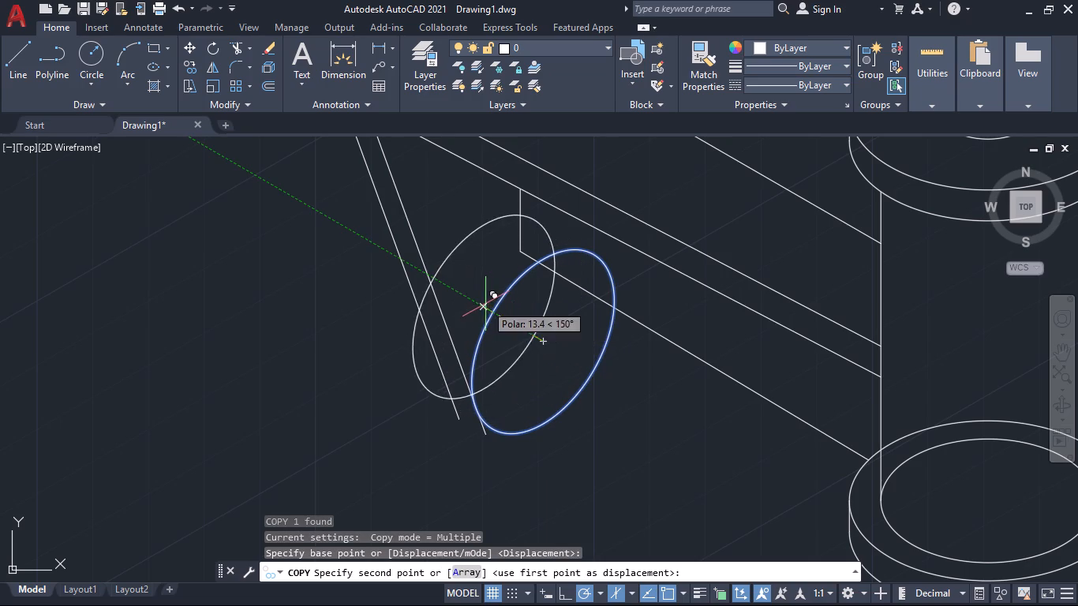
click(562, 593)
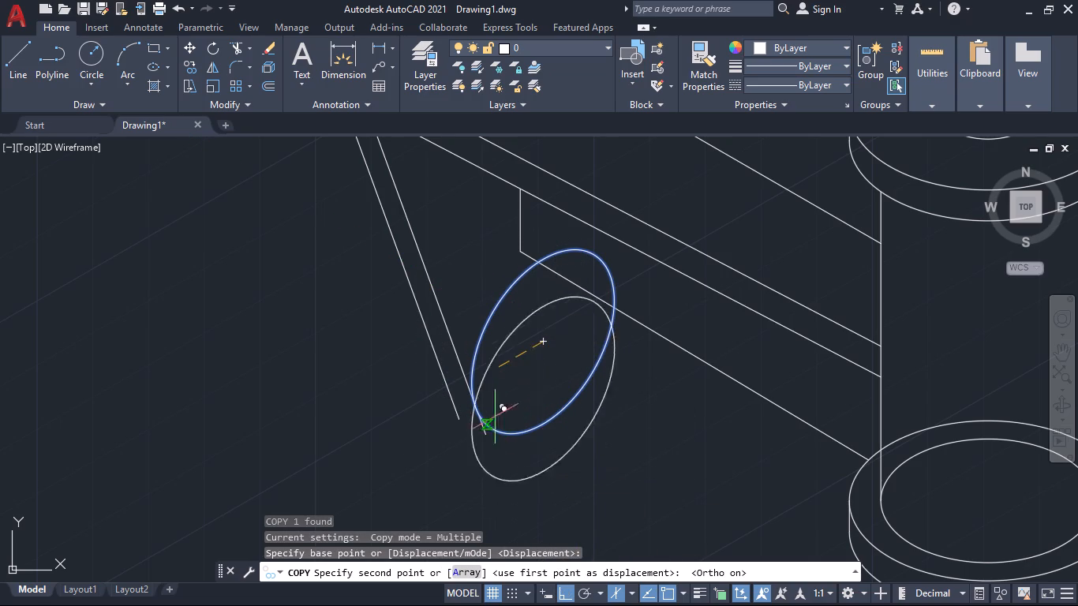
click(629, 590)
click(645, 544)
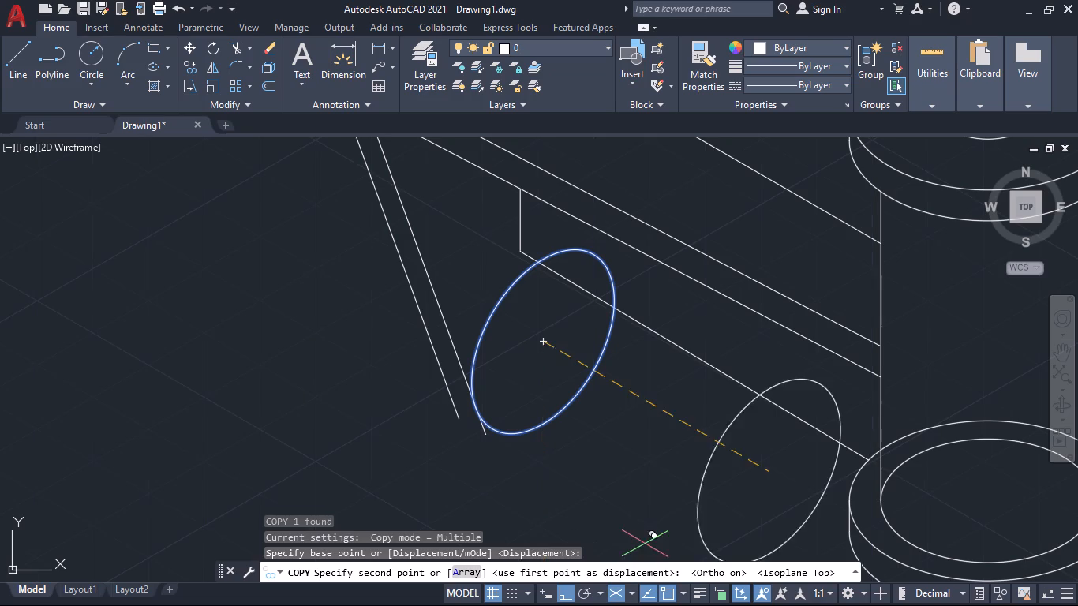
key(6)
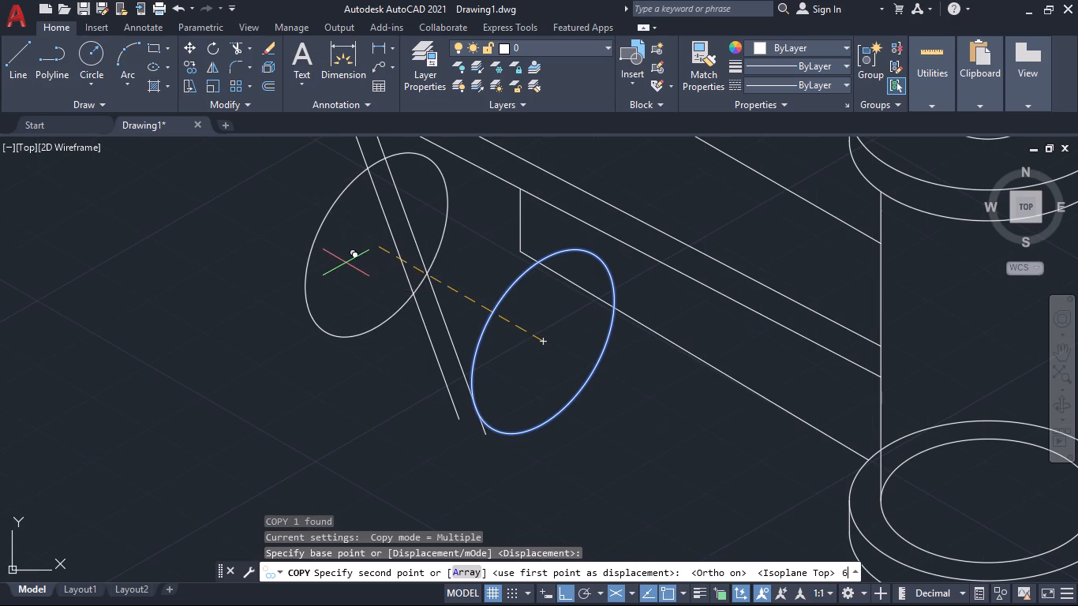
key(Return)
key(Escape)
Trim the lower ends of both slanted lines where they overhang the two isocircles.
scroll(467, 436, up, 1)
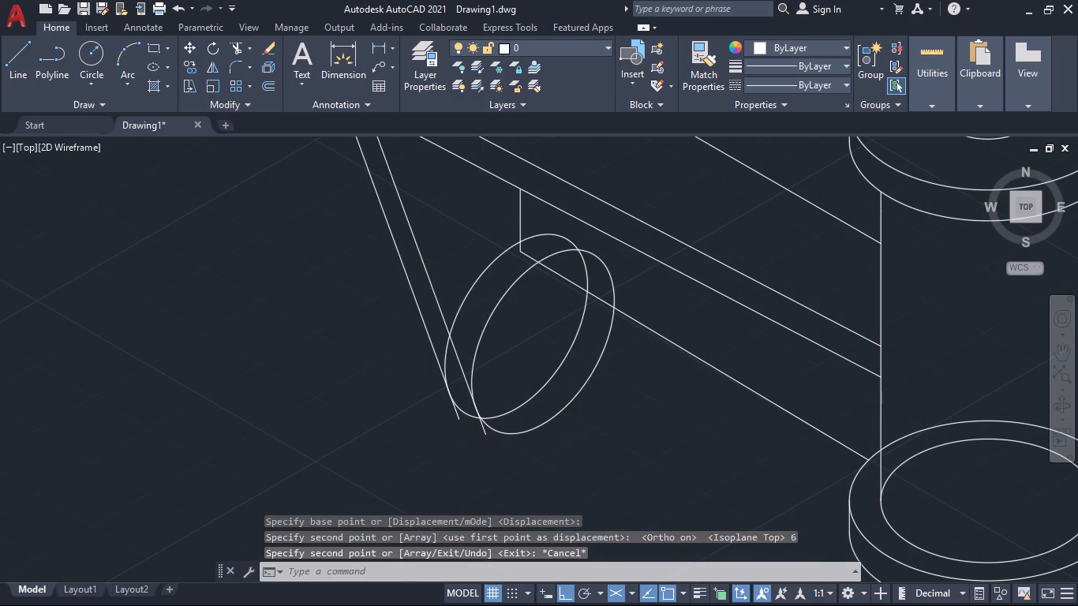
scroll(467, 436, up, 1)
scroll(467, 436, down, 2)
text(tr)
key(Return)
click(456, 419)
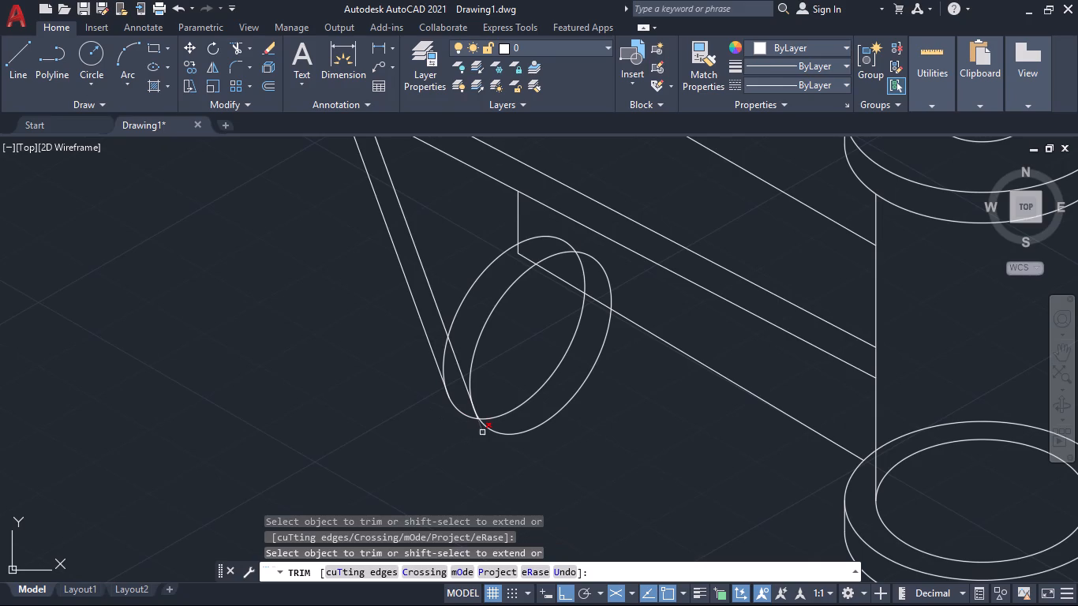
click(483, 434)
Trim the left-hand isocircle's side and top arcs and the right-hand isocircle's inner side, between the slanted lines and the holed plate's lower edge.
click(439, 346)
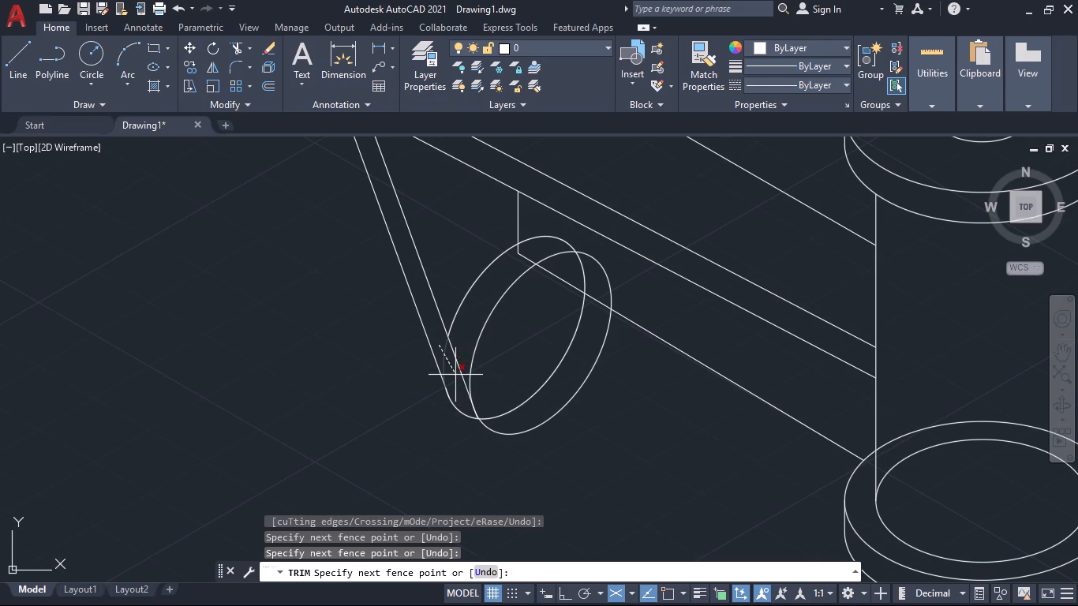
click(455, 380)
click(458, 286)
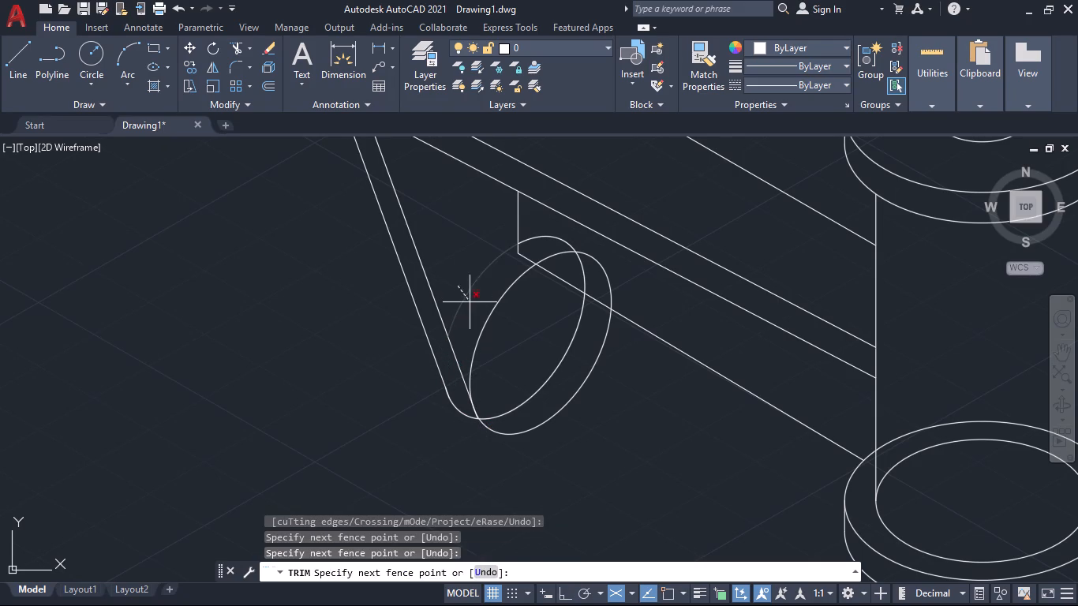
click(470, 302)
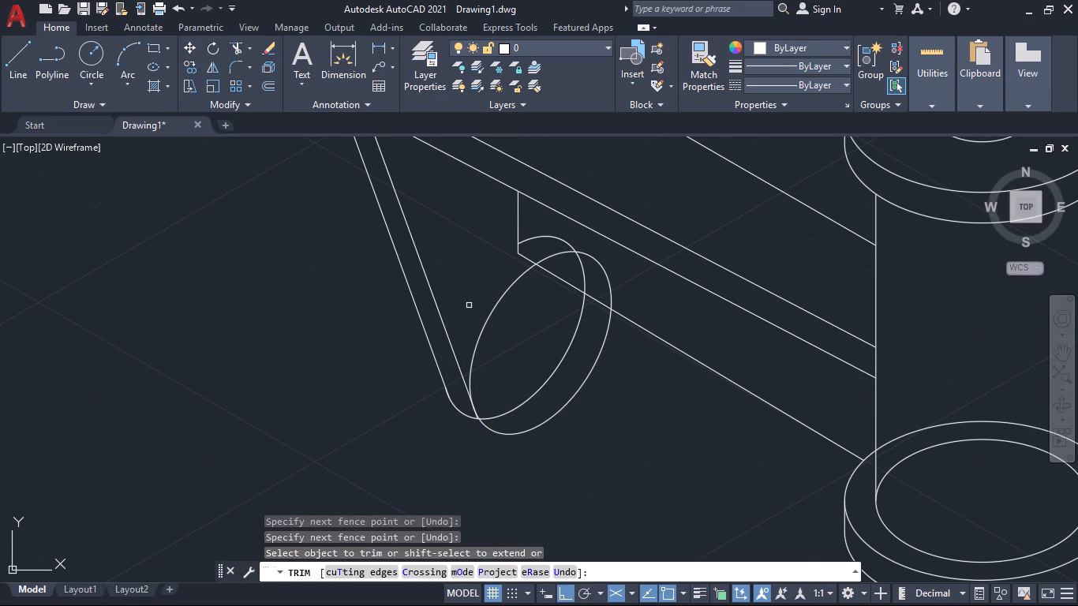
click(532, 240)
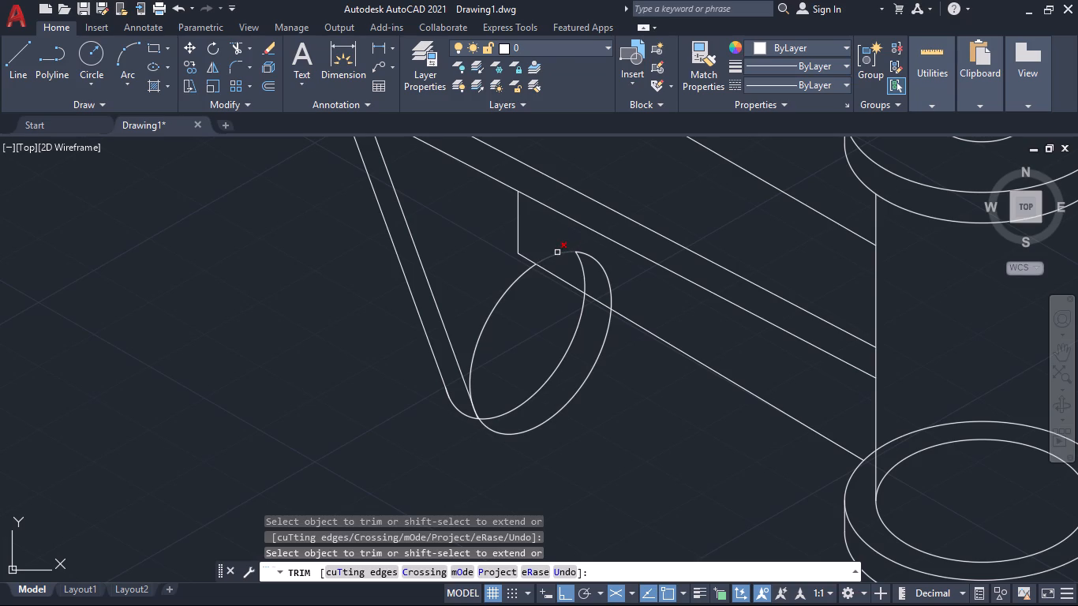
click(480, 293)
click(519, 341)
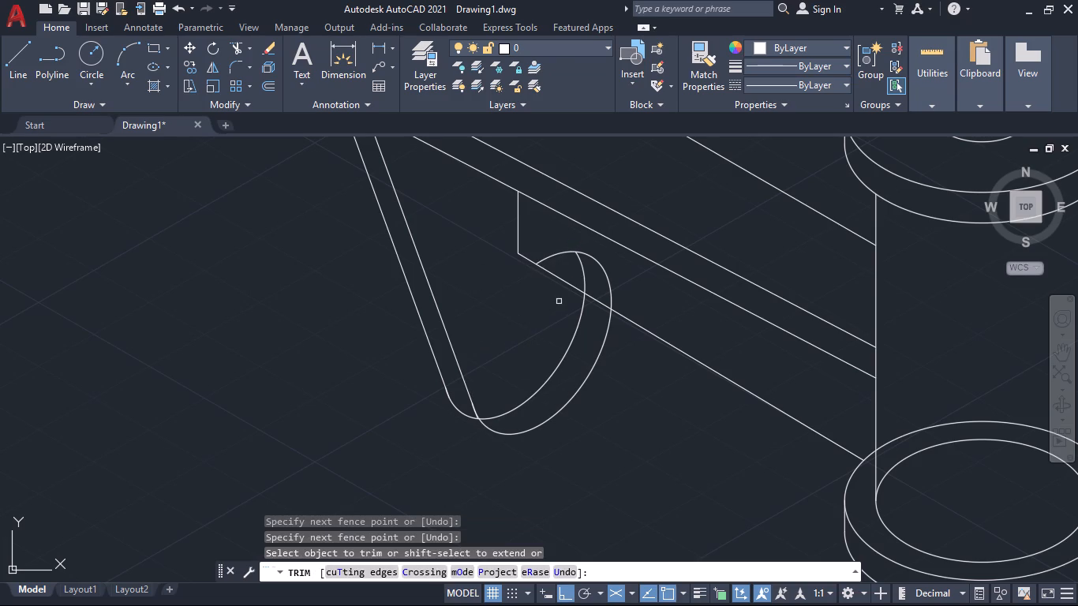
Trim the remaining isocircle arcs above the holed plate's lower edge, and the left-hand isocircle's arc lying inside the right-hand one.
scroll(538, 297, up, 1)
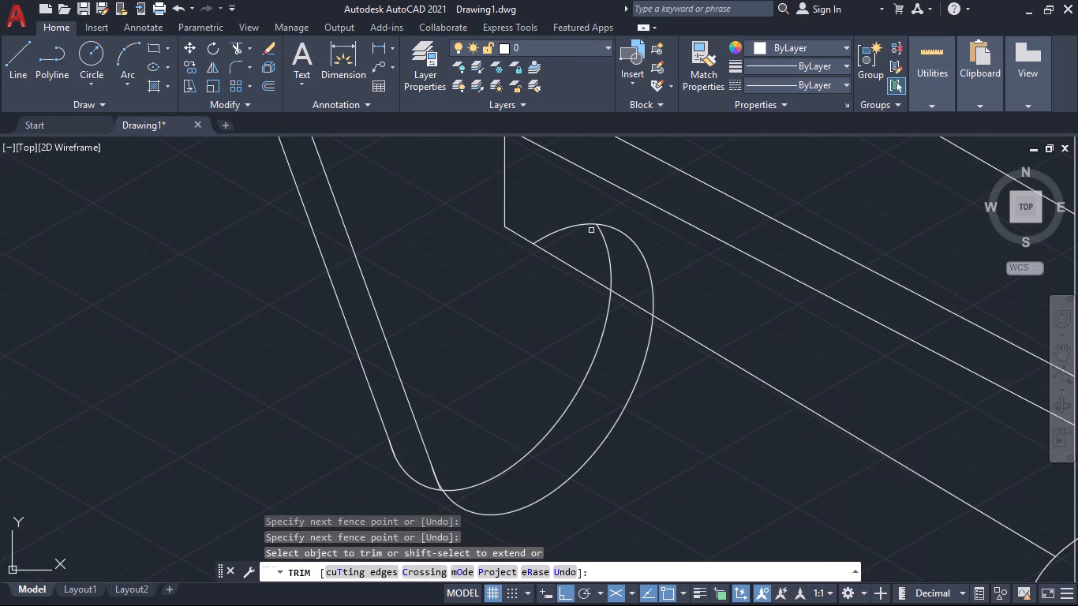
click(589, 228)
double_click(576, 216)
click(578, 242)
click(685, 299)
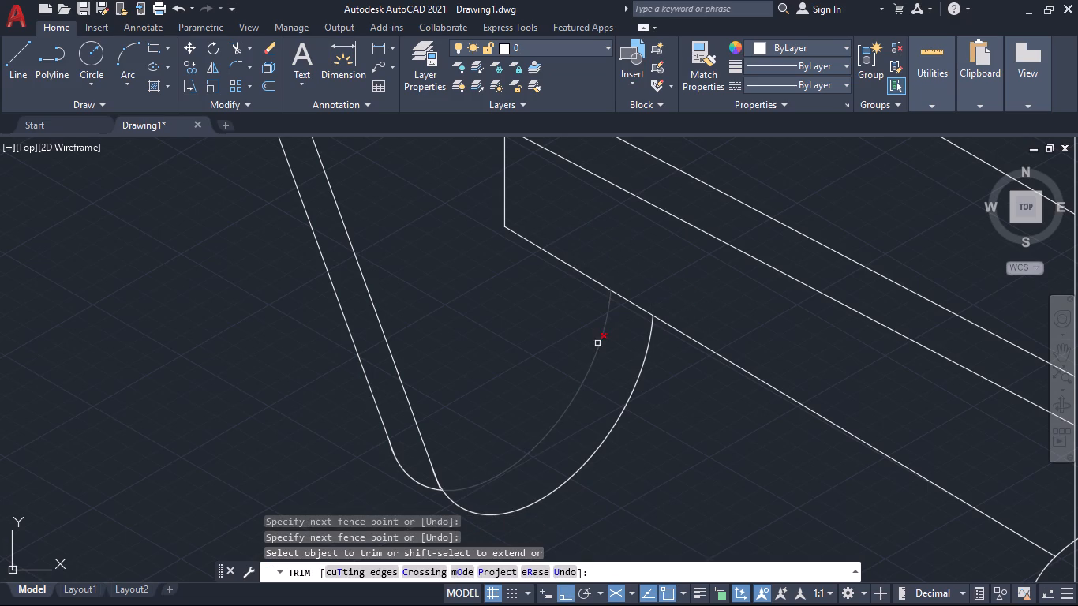
click(597, 344)
Trim the right-hand slanted line's leftover tail beyond its crossing with the isocircle arc.
scroll(511, 386, down, 1)
scroll(464, 447, up, 4)
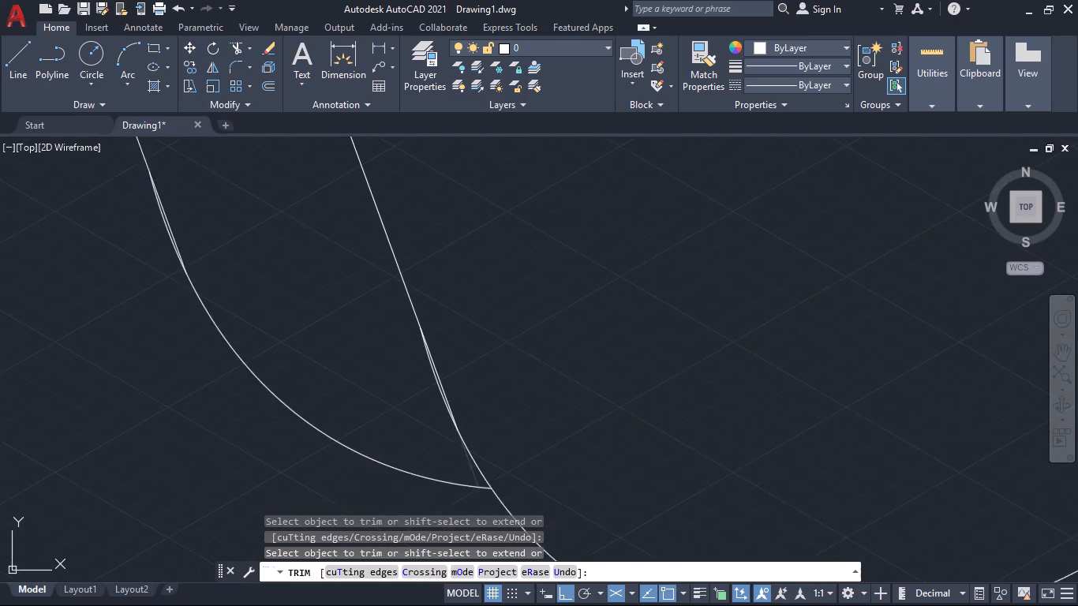
scroll(462, 447, up, 2)
click(465, 461)
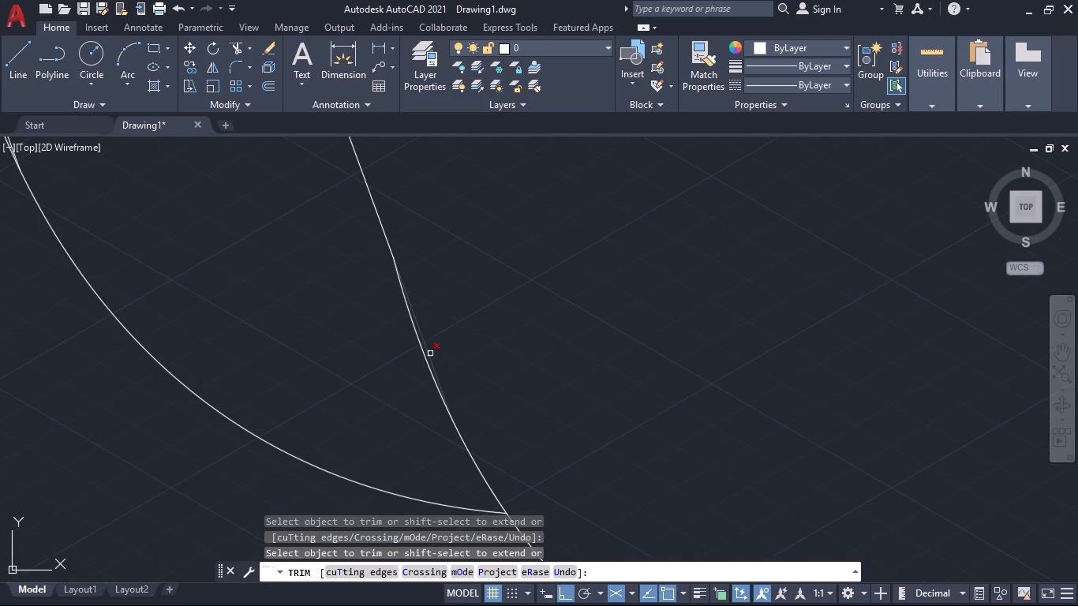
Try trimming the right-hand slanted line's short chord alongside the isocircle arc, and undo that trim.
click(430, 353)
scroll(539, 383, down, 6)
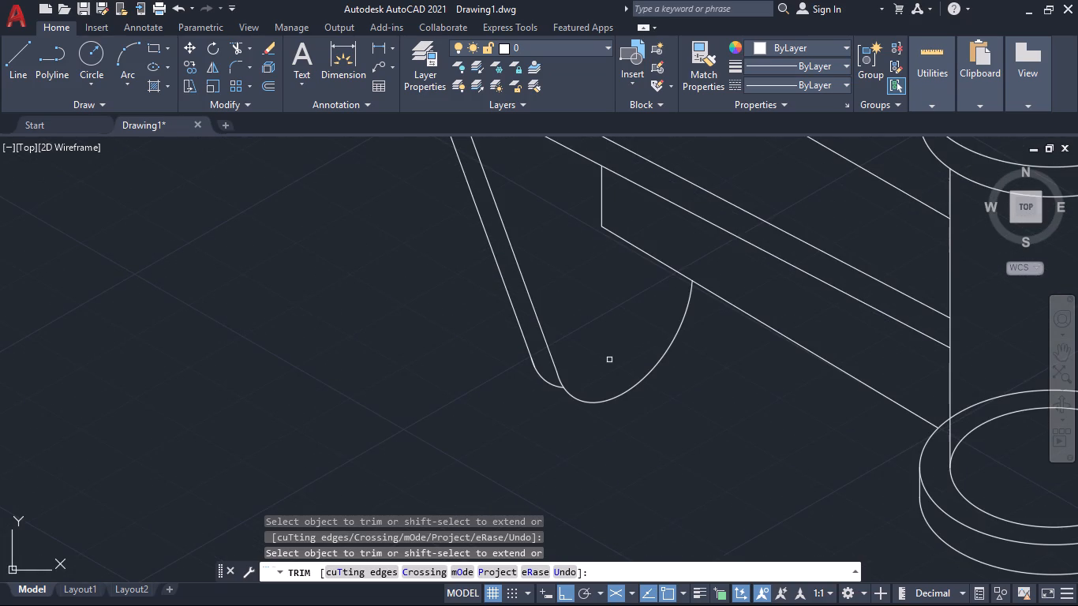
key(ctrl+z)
Trim the thin arc slivers beside the lower ends of both slanted lines, keeping the straight segments.
scroll(545, 415, down, 2)
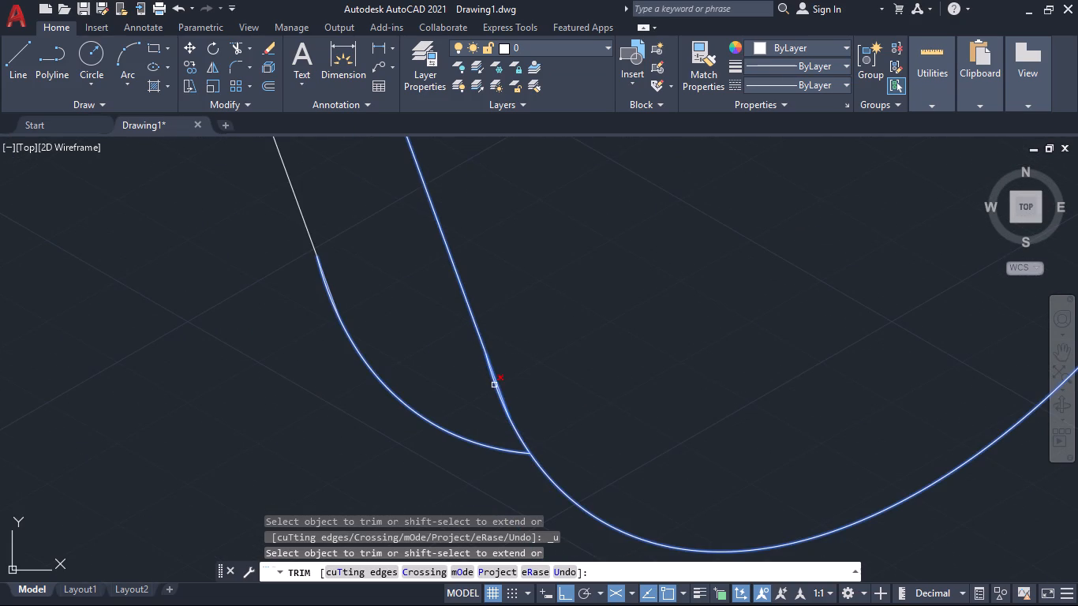
click(494, 385)
scroll(606, 434, down, 2)
key(Escape)
key(Escape)
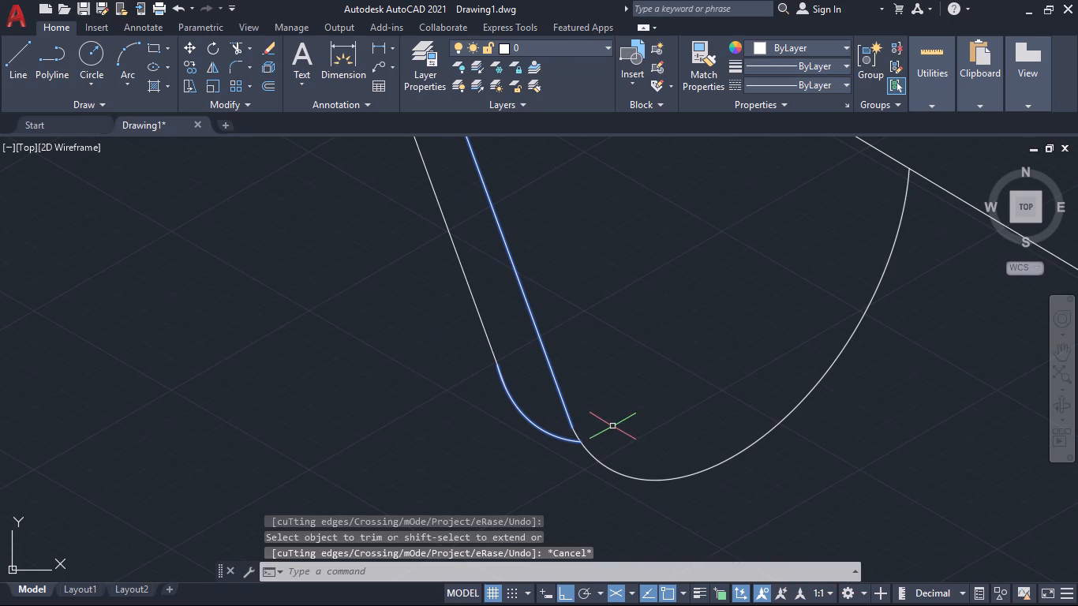
scroll(506, 385, up, 4)
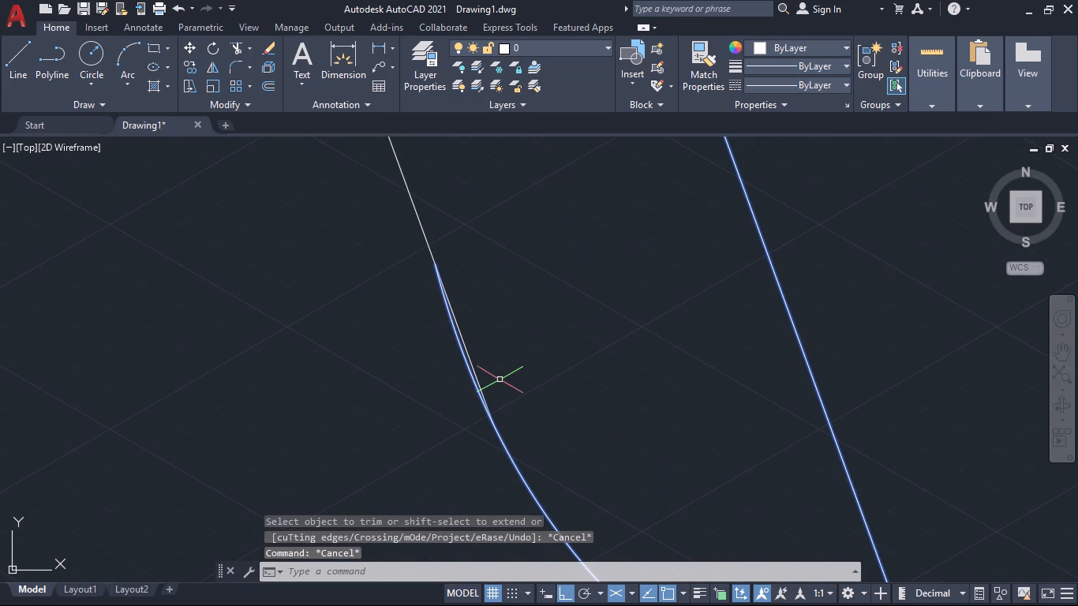
key(space)
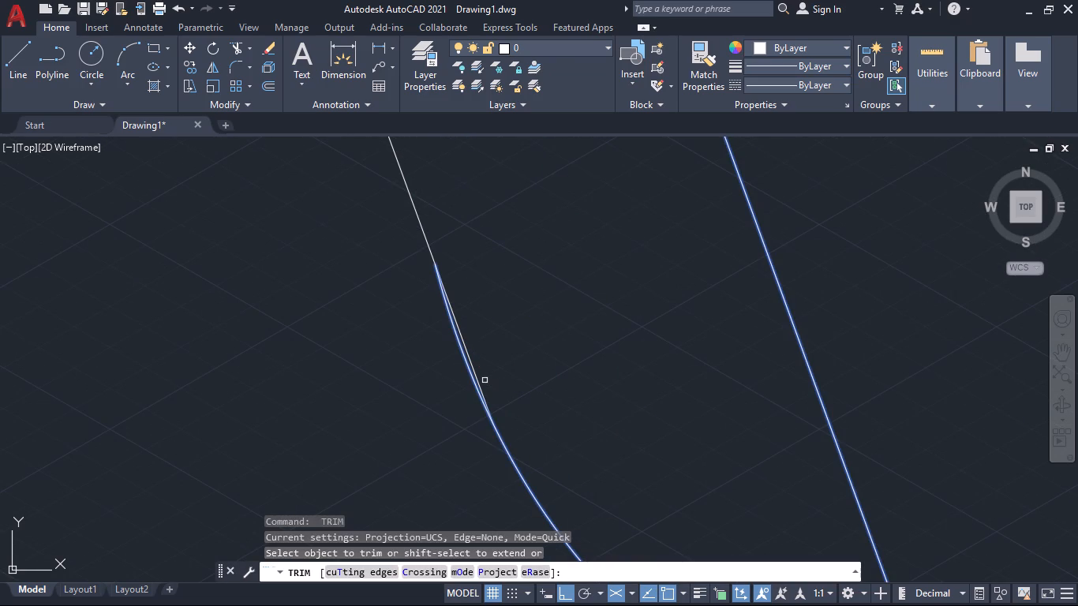
click(459, 345)
scroll(592, 441, down, 4)
scroll(629, 511, down, 2)
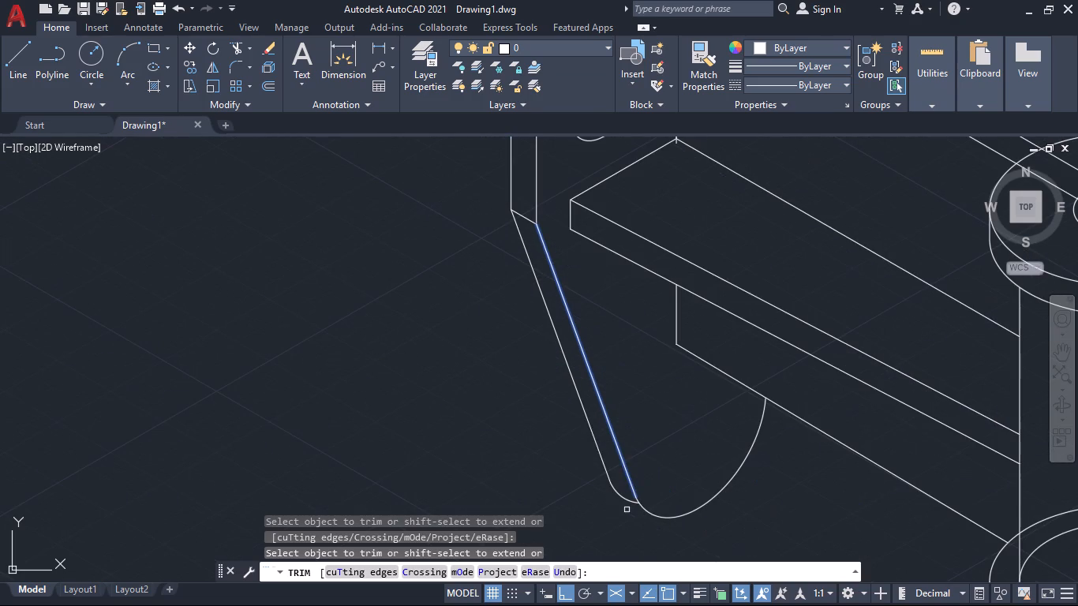
key(Escape)
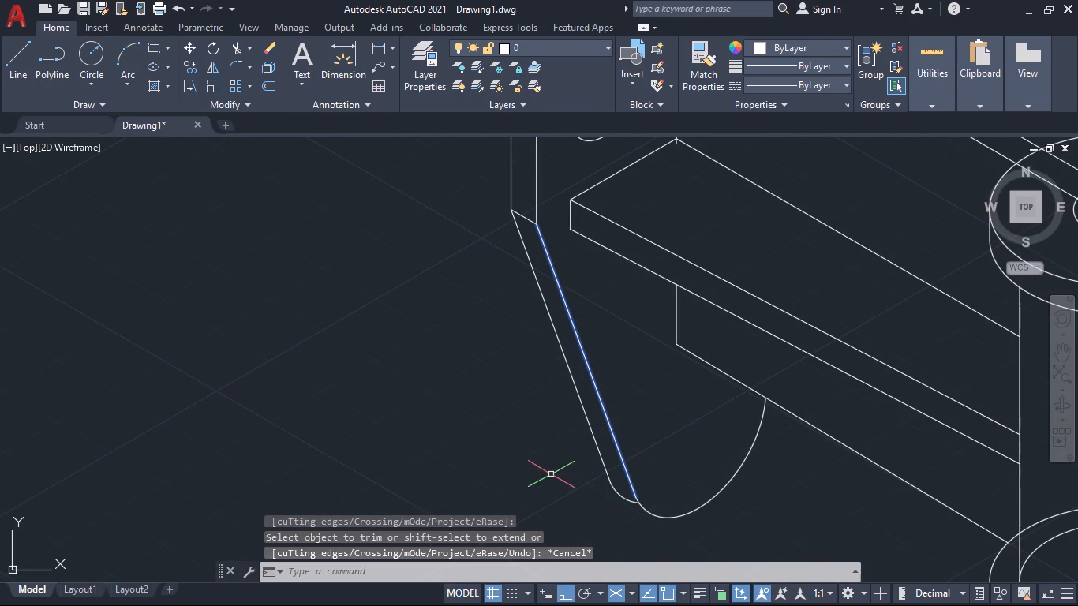
Draw a line joining the lower ends of the two slanted lines where the rounded arcs begin.
scroll(551, 474, up, 1)
middle_drag(545, 475, 452, 404)
key(l)
key(Return)
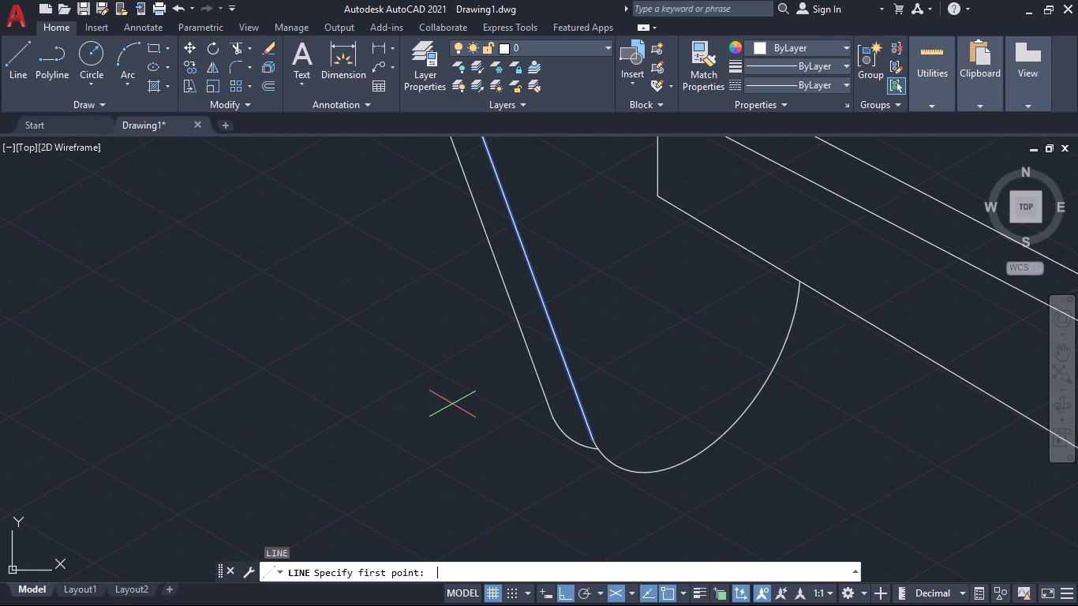
scroll(502, 431, up, 2)
middle_drag(560, 436, 405, 413)
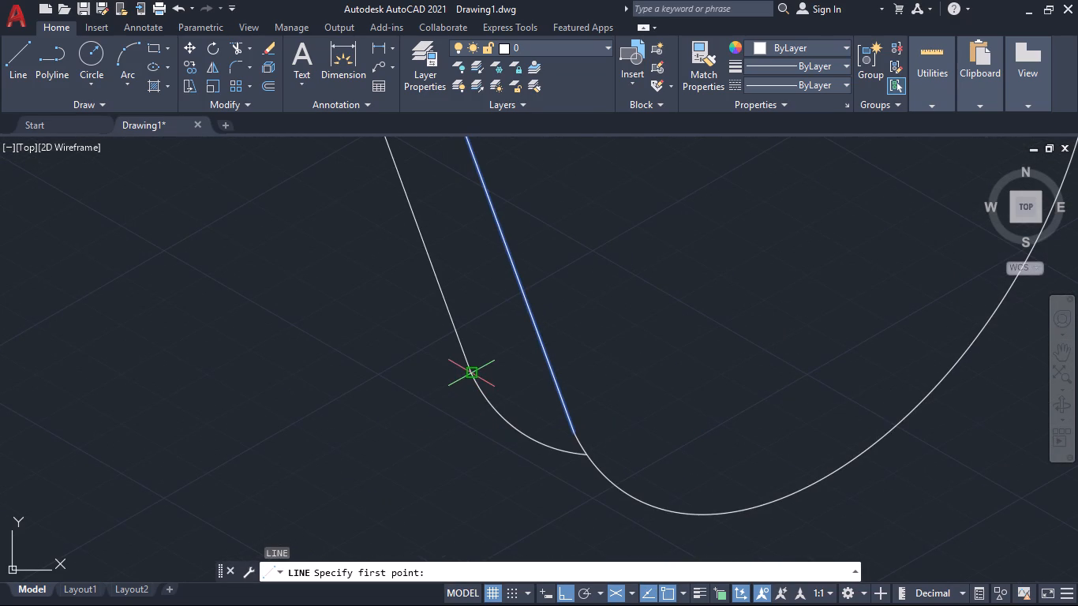
click(470, 371)
click(572, 432)
key(space)
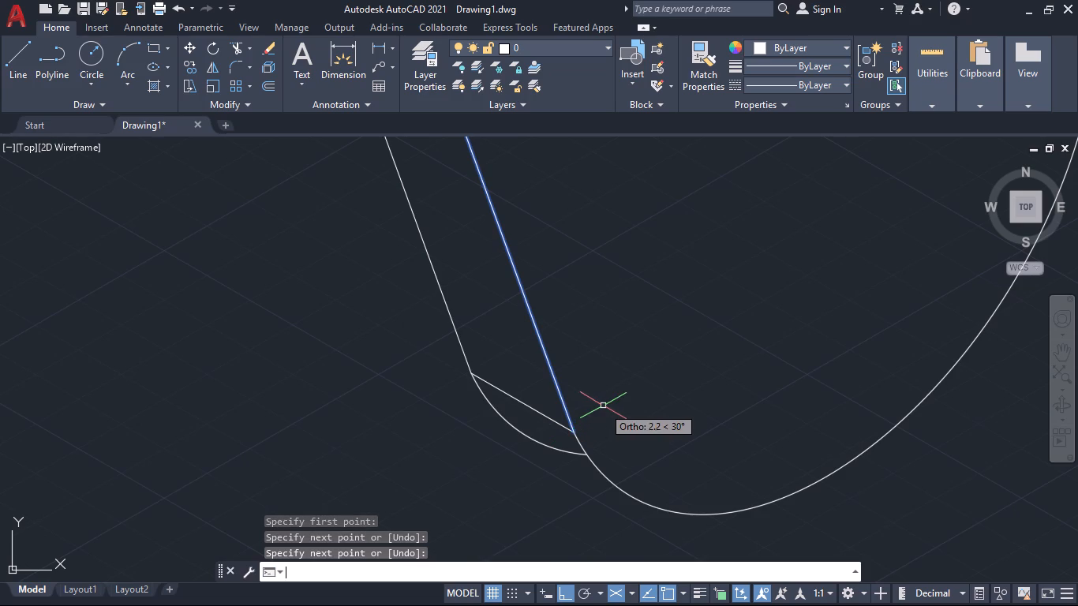
Start an isocircle centred on the right-hand rounded arc's centre, with the right isoplane active.
scroll(632, 410, down, 1)
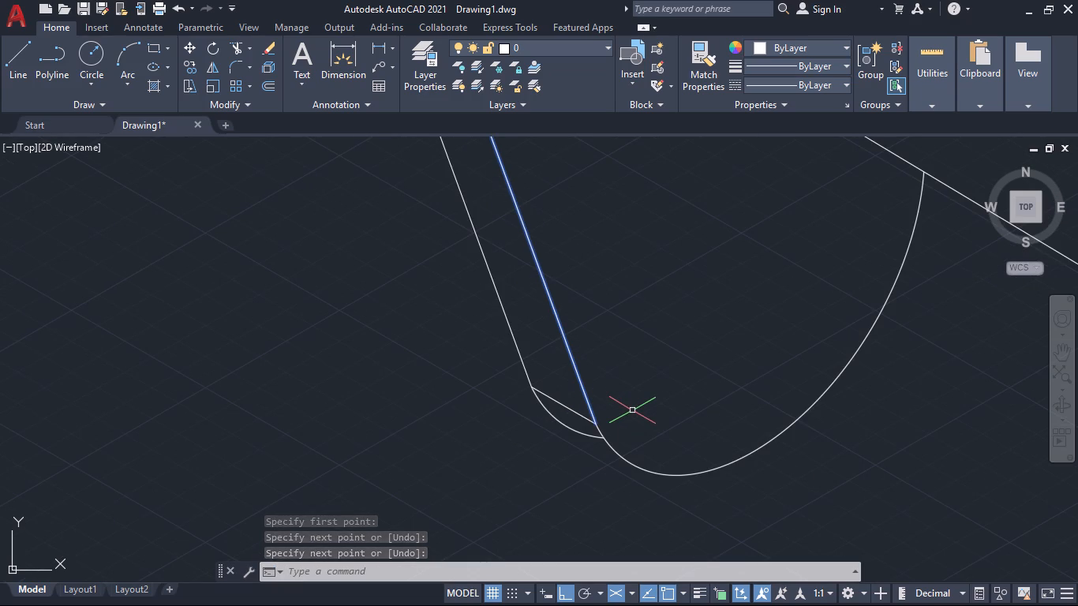
scroll(647, 406, down, 3)
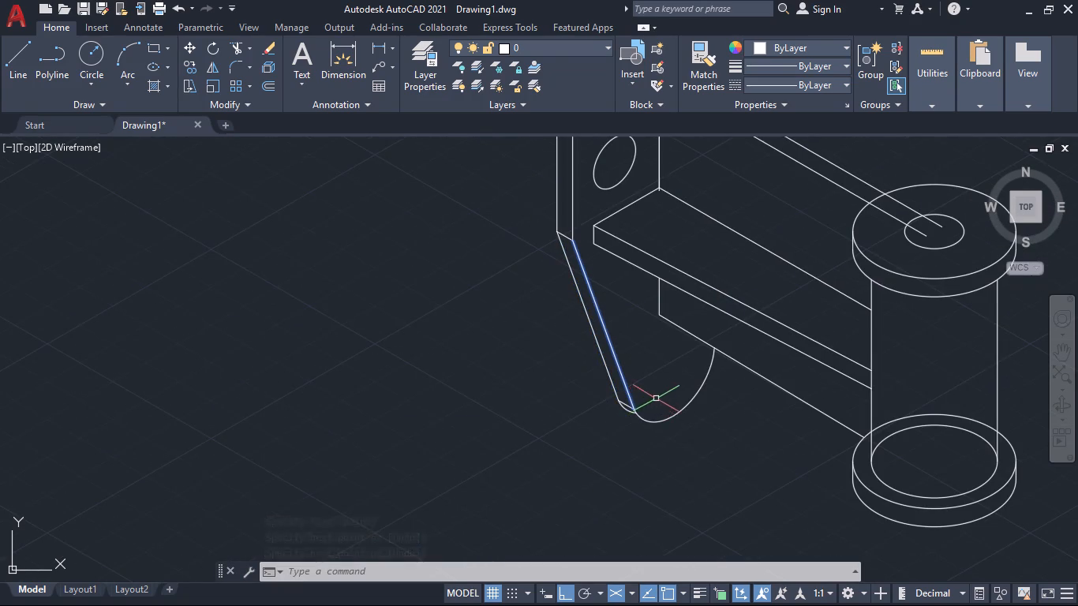
middle_drag(657, 389, 552, 387)
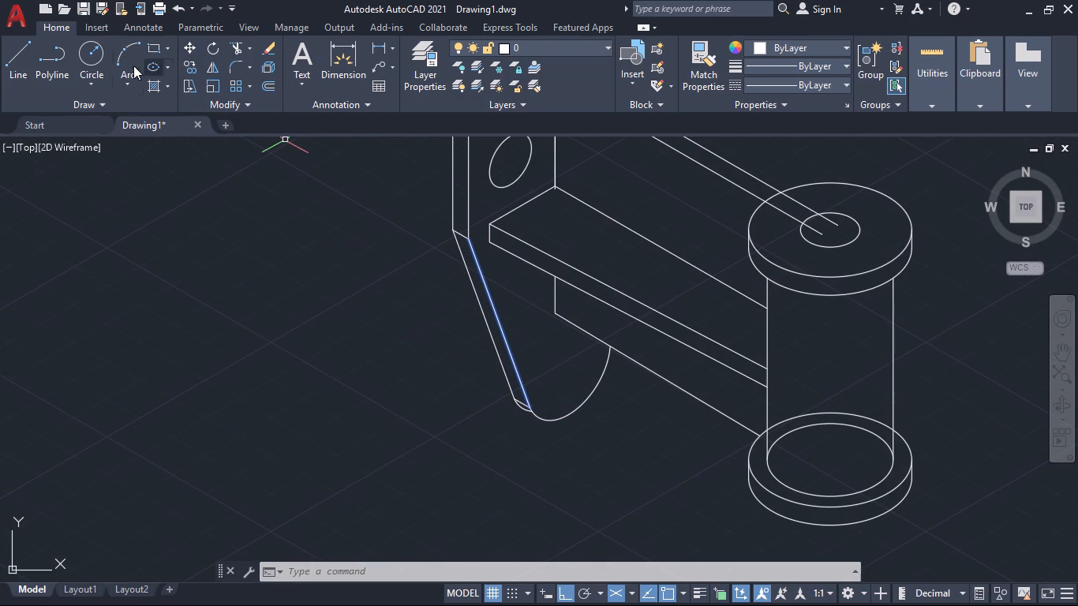
text(el)
key(Return)
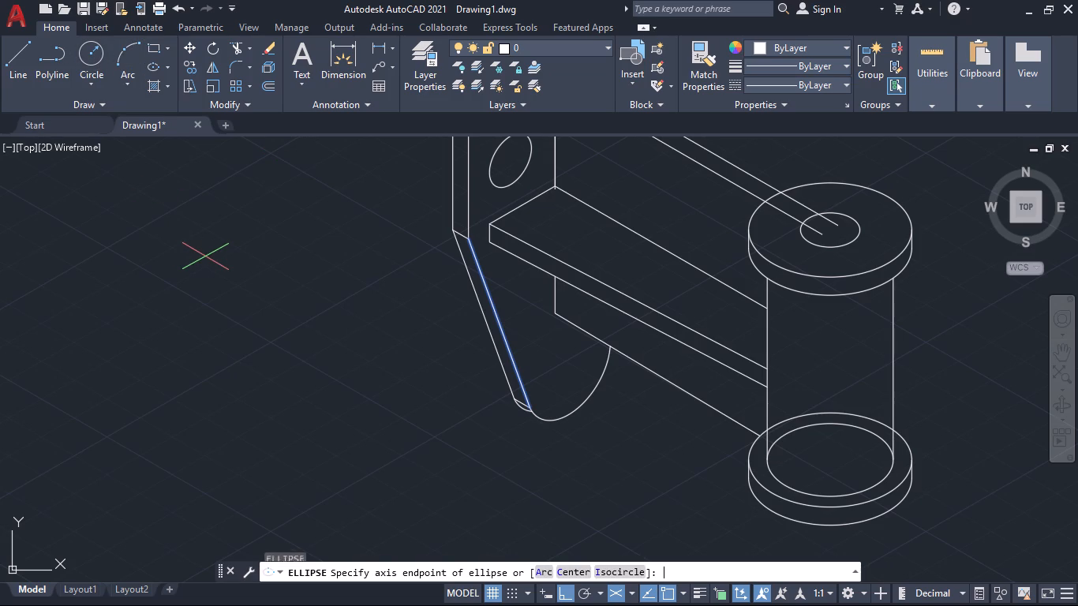
click(612, 570)
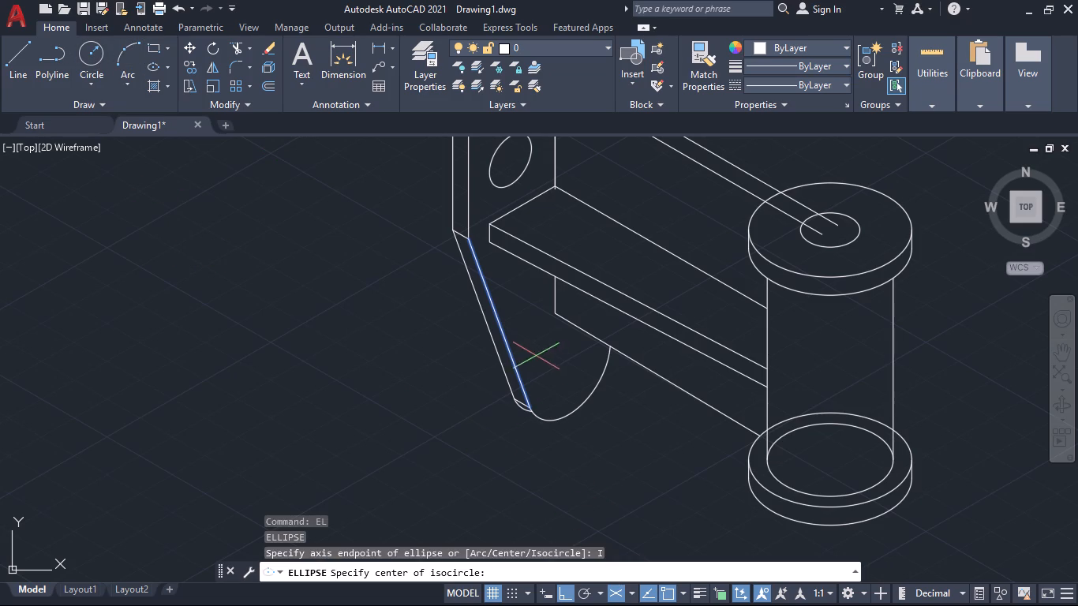
click(632, 593)
click(649, 521)
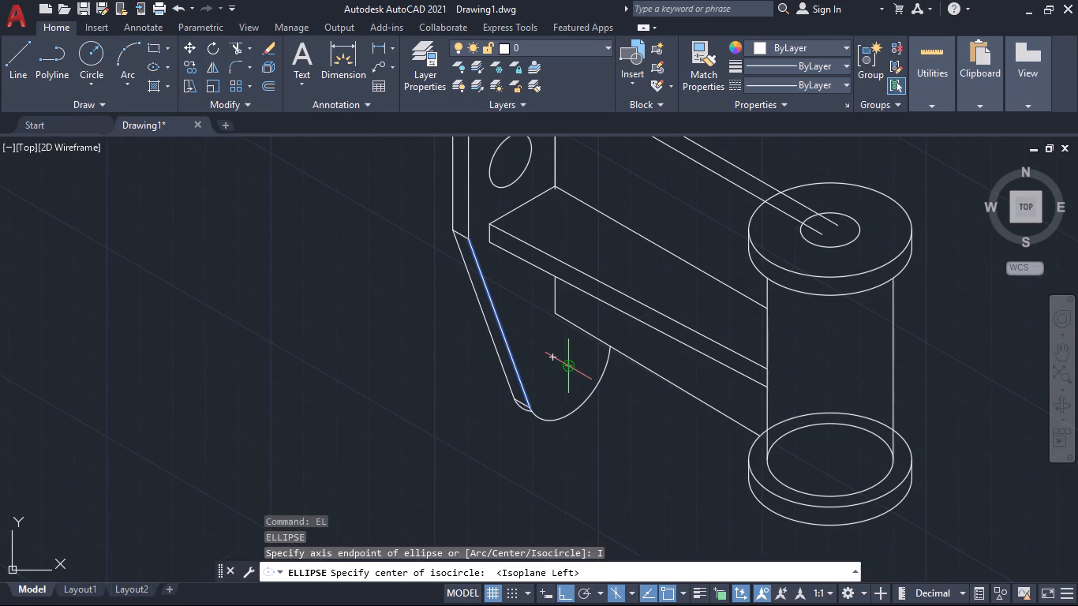
click(571, 367)
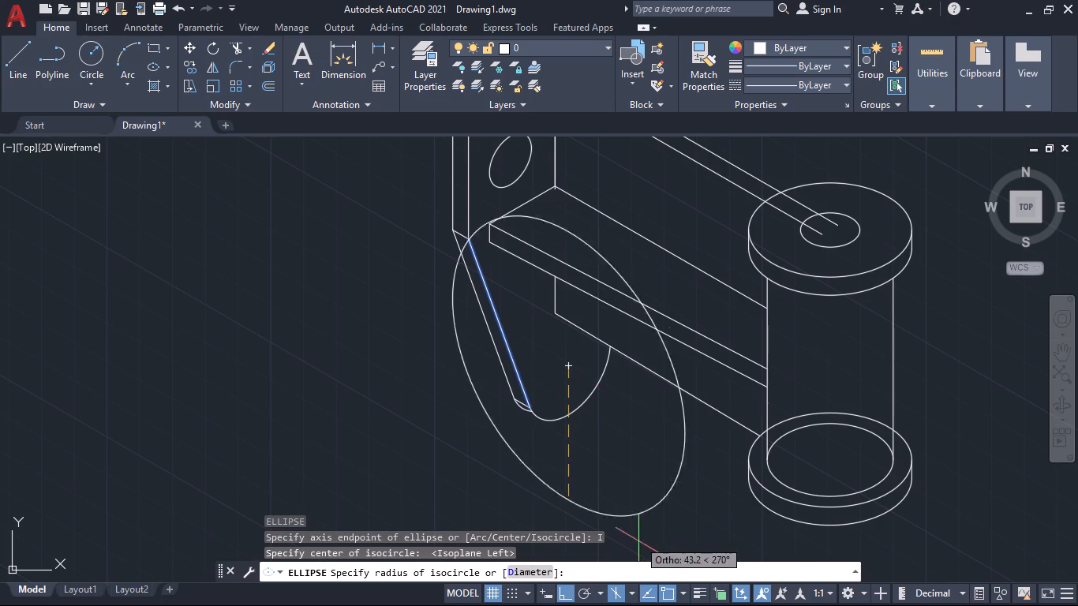
click(630, 590)
click(640, 567)
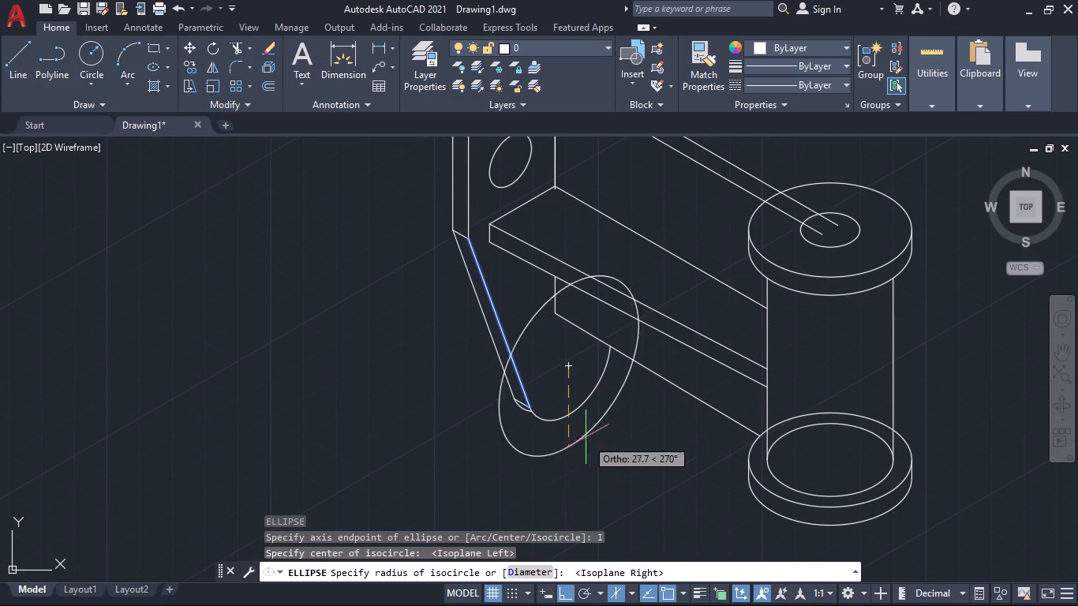
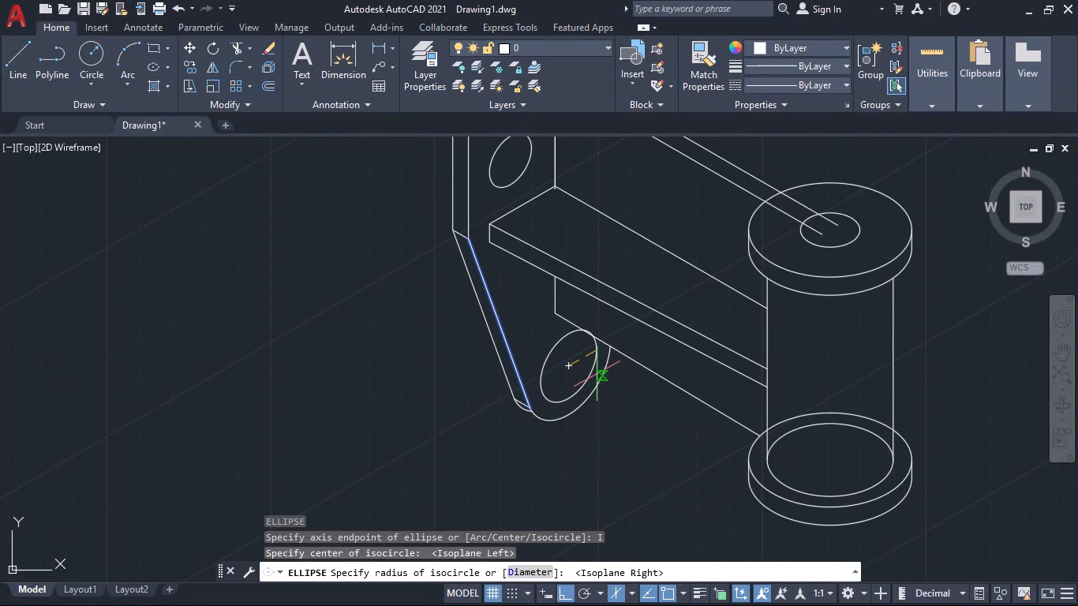
Give the isocircle in the plate's rounded lower end a radius of 6 mm and clear the slanted line's highlight.
key(6)
key(Return)
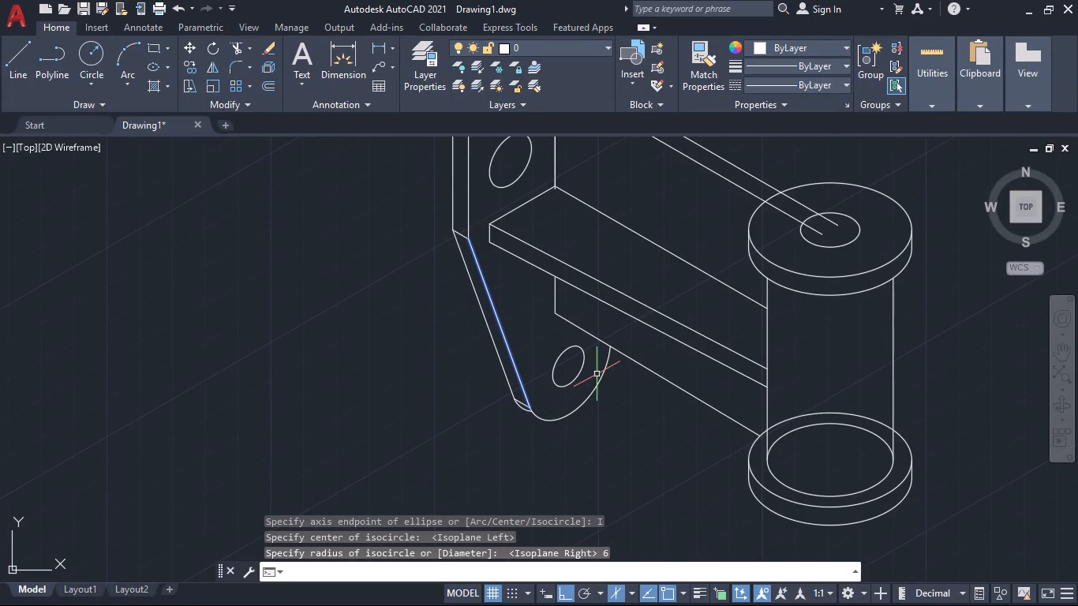
scroll(645, 428, down, 1)
scroll(566, 422, up, 1)
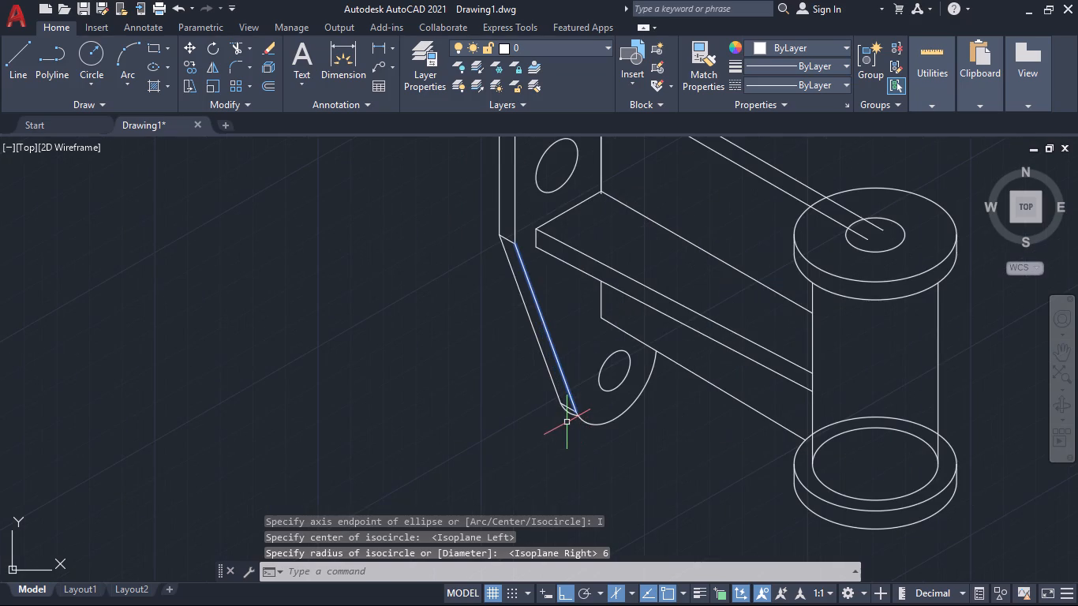
key(Escape)
key(Escape)
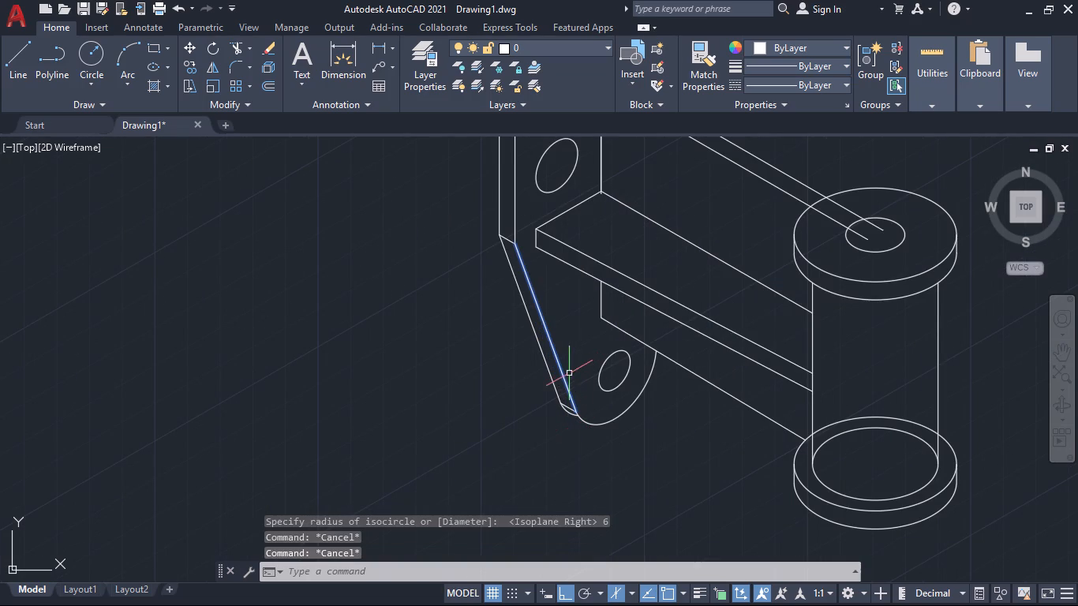
click(564, 375)
key(Escape)
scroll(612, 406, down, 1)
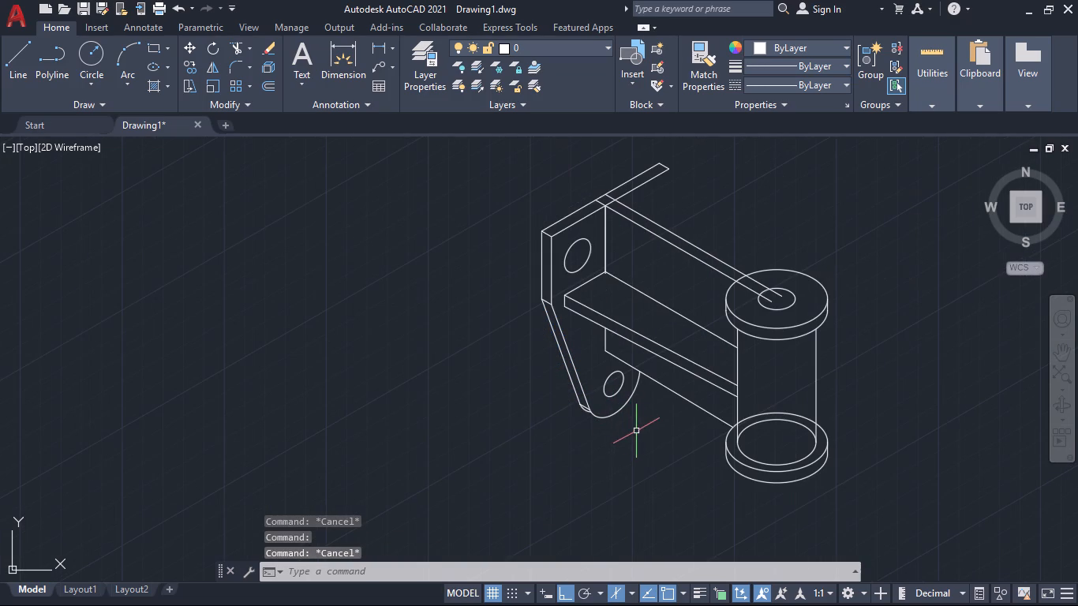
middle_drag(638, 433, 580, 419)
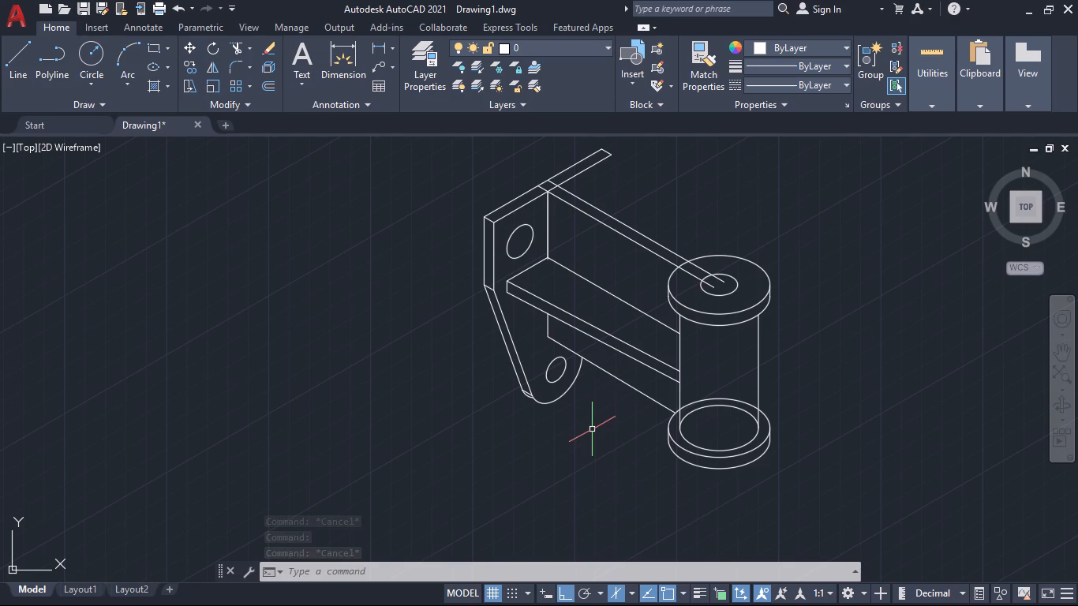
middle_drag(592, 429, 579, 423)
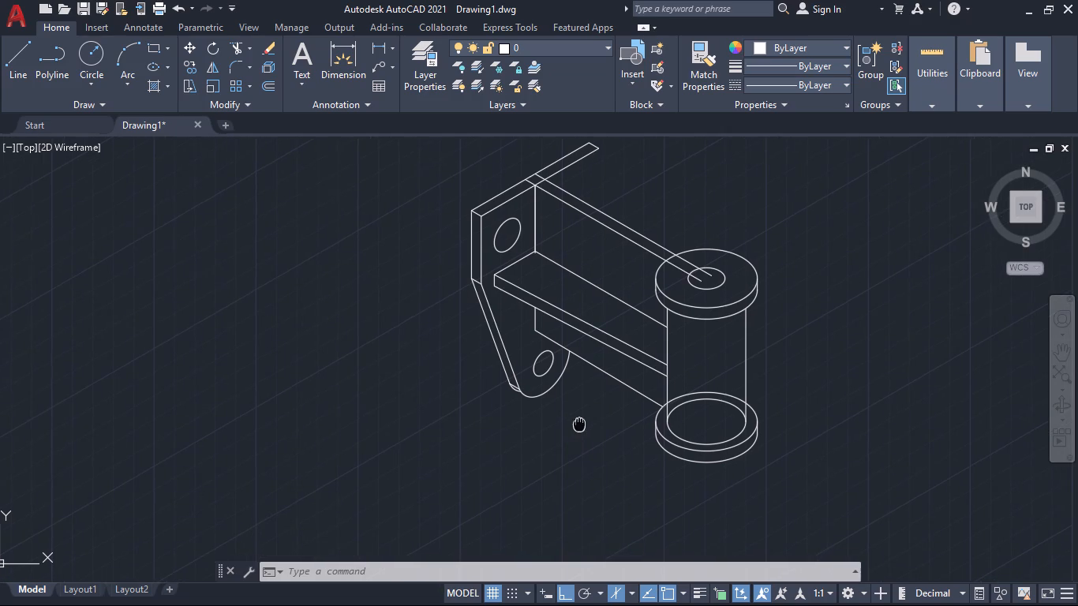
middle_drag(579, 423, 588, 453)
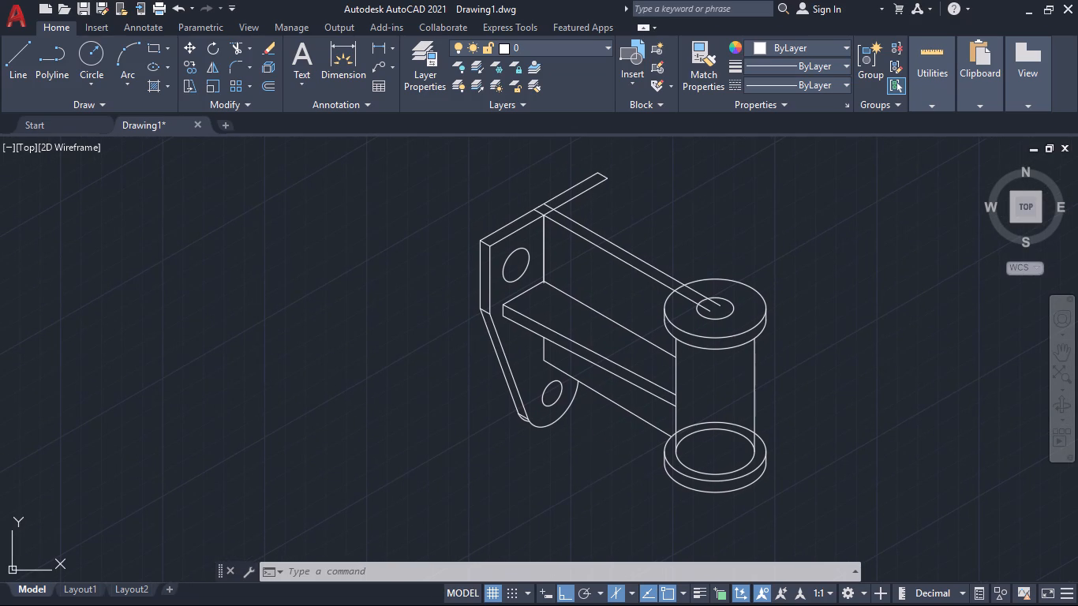
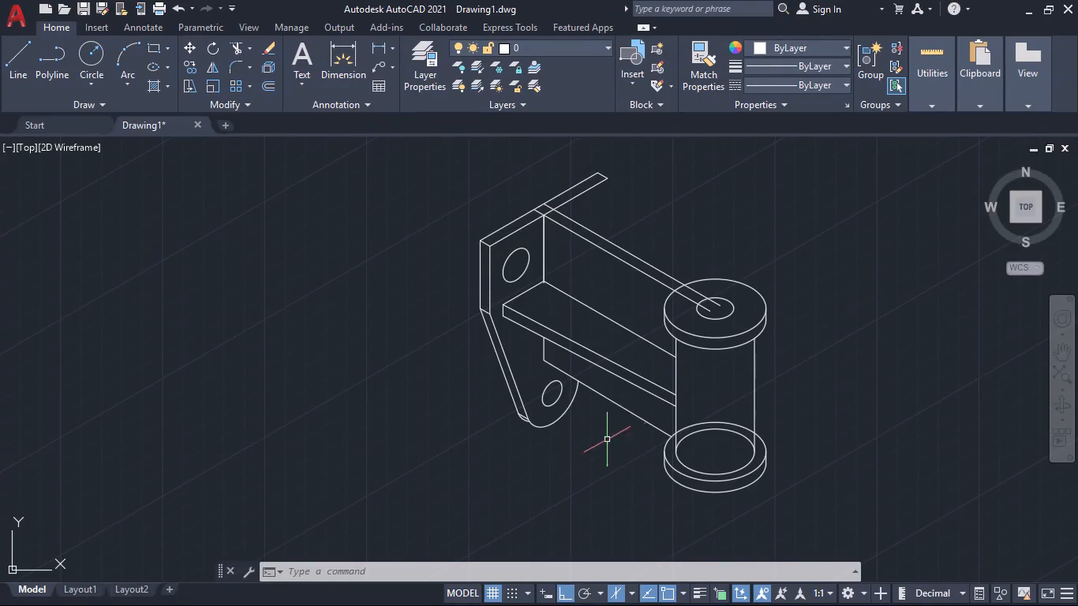
Measure the stretch of the cylinder's left edge from its base ellipse up to the lower plate's bottom line with an aligned dimension.
middle_drag(650, 407, 620, 384)
scroll(636, 395, up, 2)
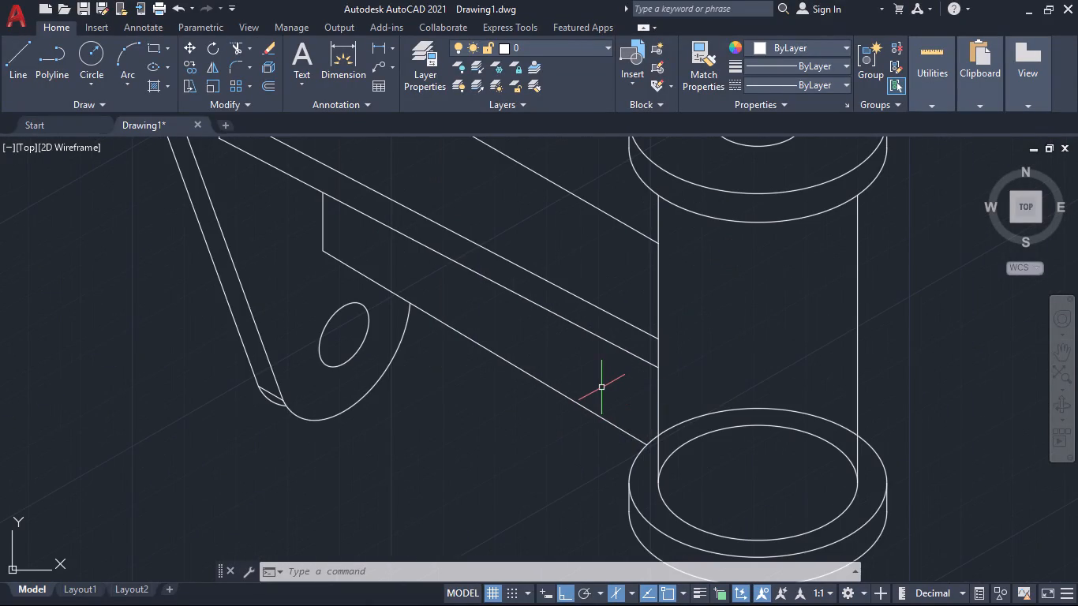
middle_drag(605, 385, 580, 327)
click(393, 42)
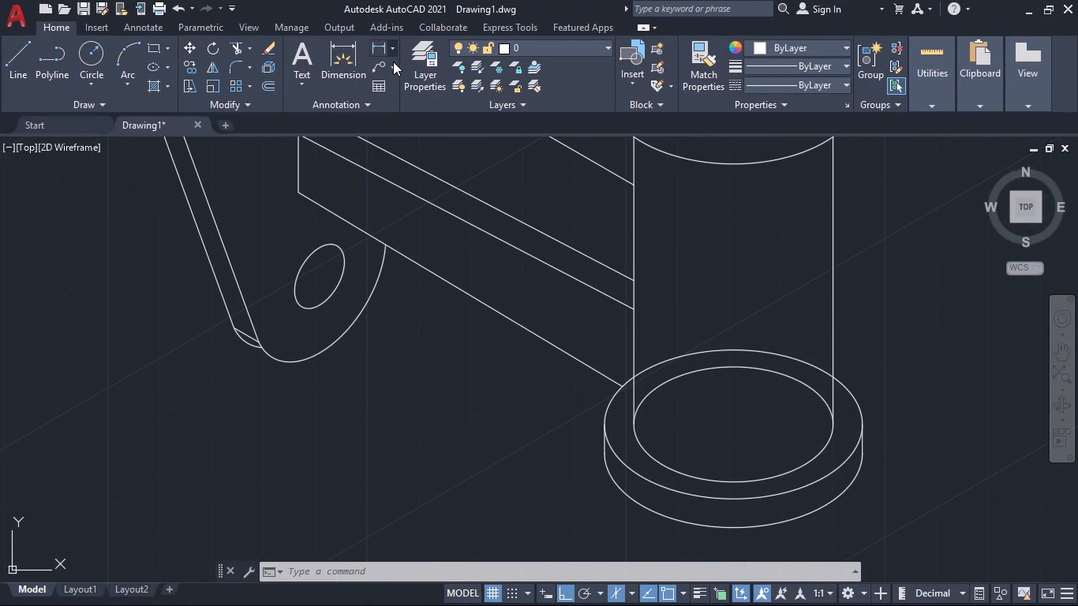
click(387, 104)
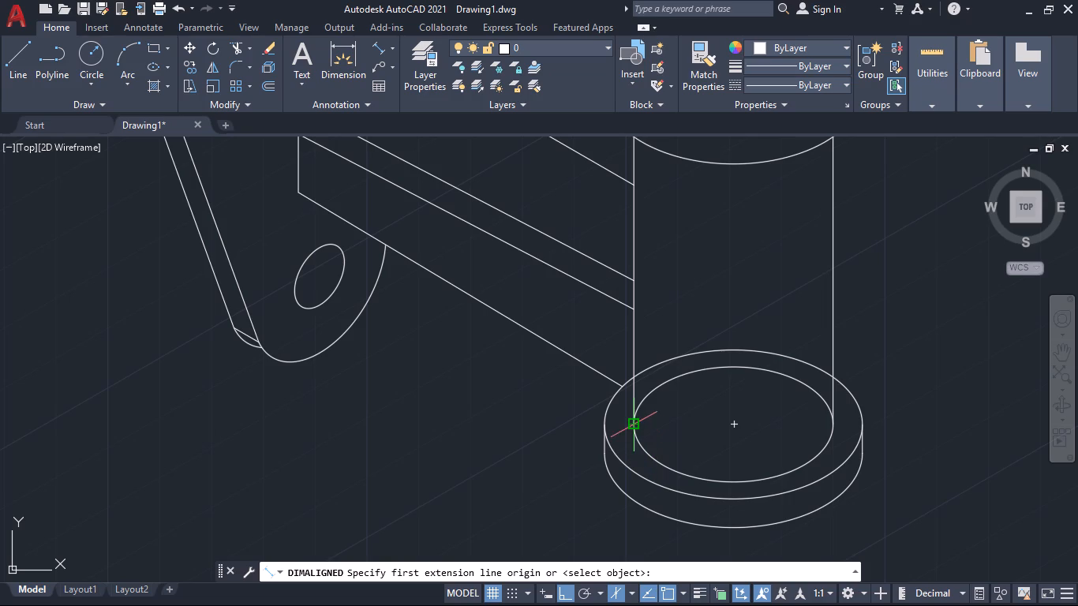
click(638, 425)
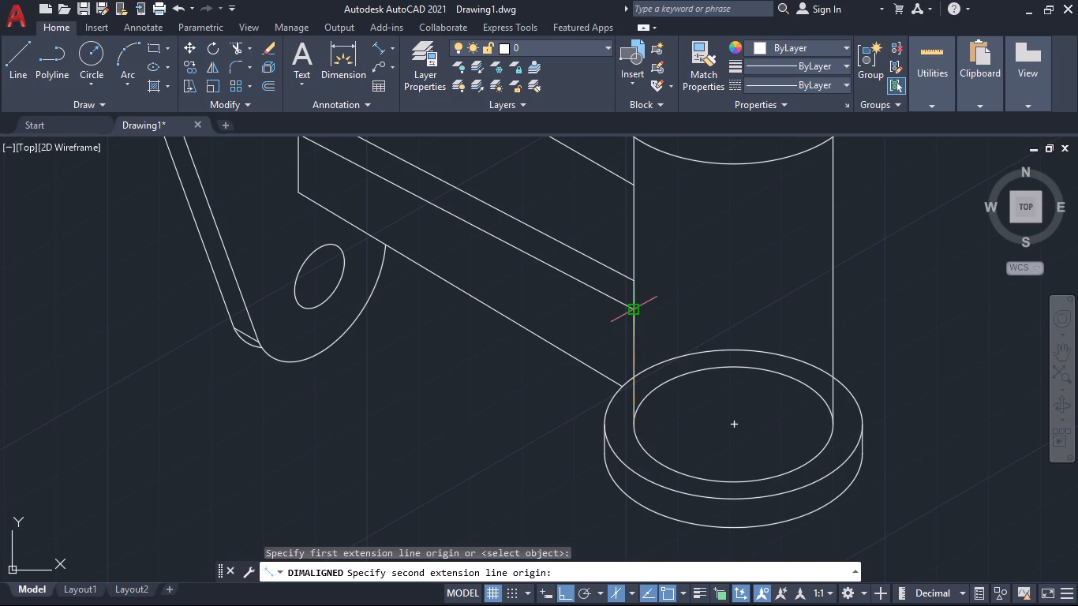
click(635, 309)
scroll(684, 318, up, 4)
middle_drag(684, 318, 670, 168)
scroll(667, 301, down, 2)
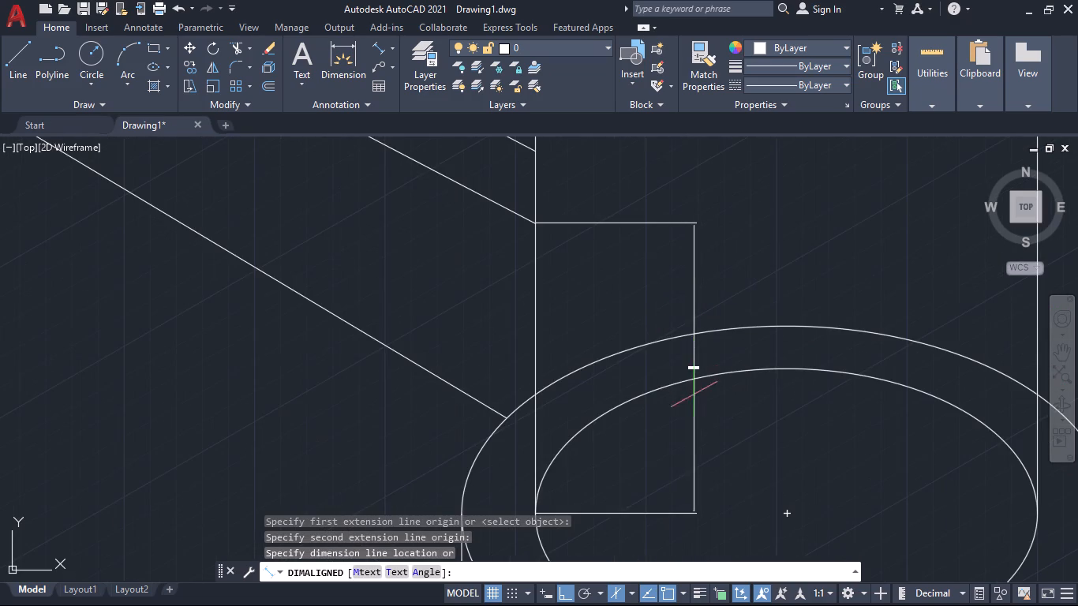
scroll(691, 371, up, 4)
key(Escape)
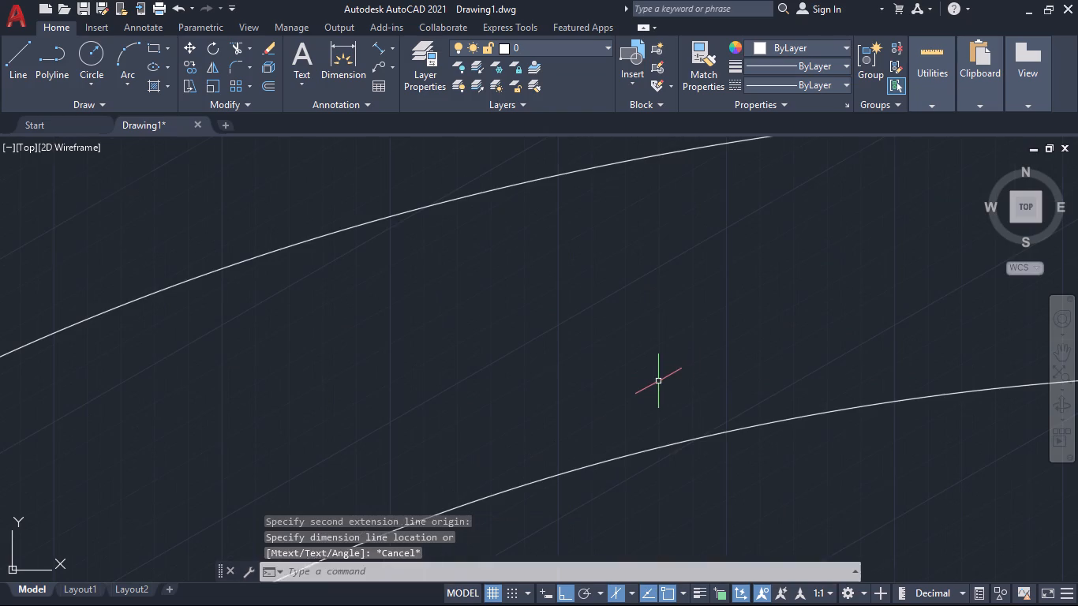
Copy the inner ellipse of the bottom flange 26 mm straight up and place a second copy almost level with it.
scroll(654, 380, down, 3)
scroll(501, 352, down, 3)
middle_drag(505, 327, 558, 323)
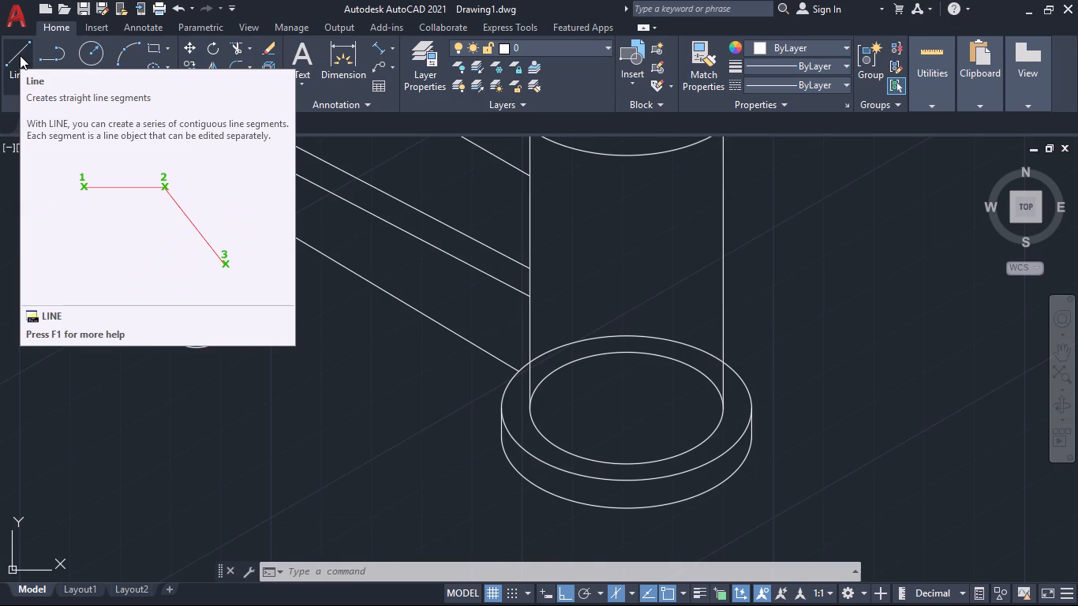
click(548, 436)
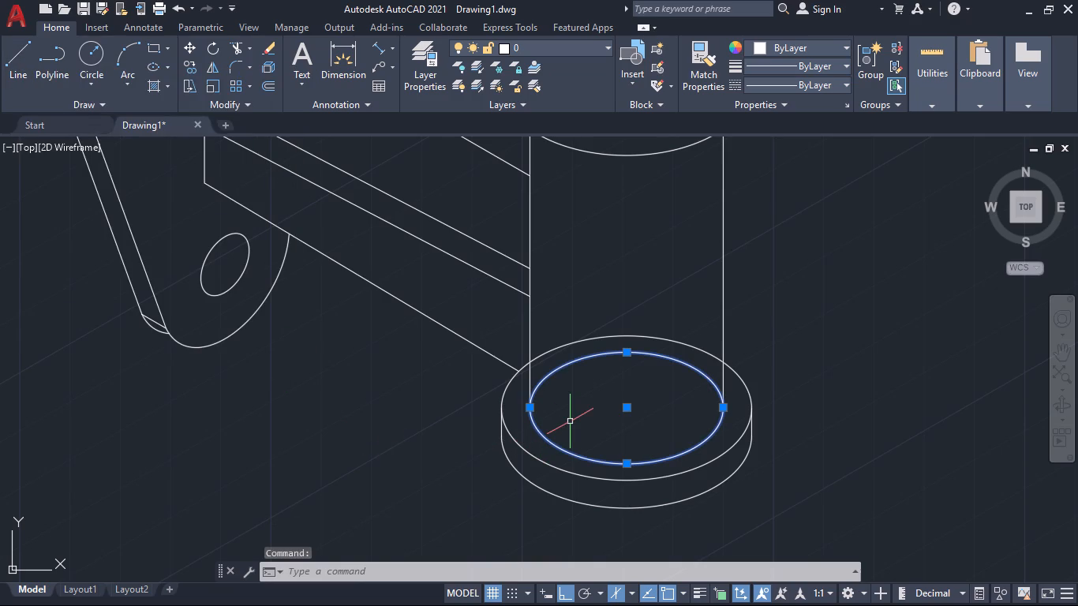
text(co)
key(Return)
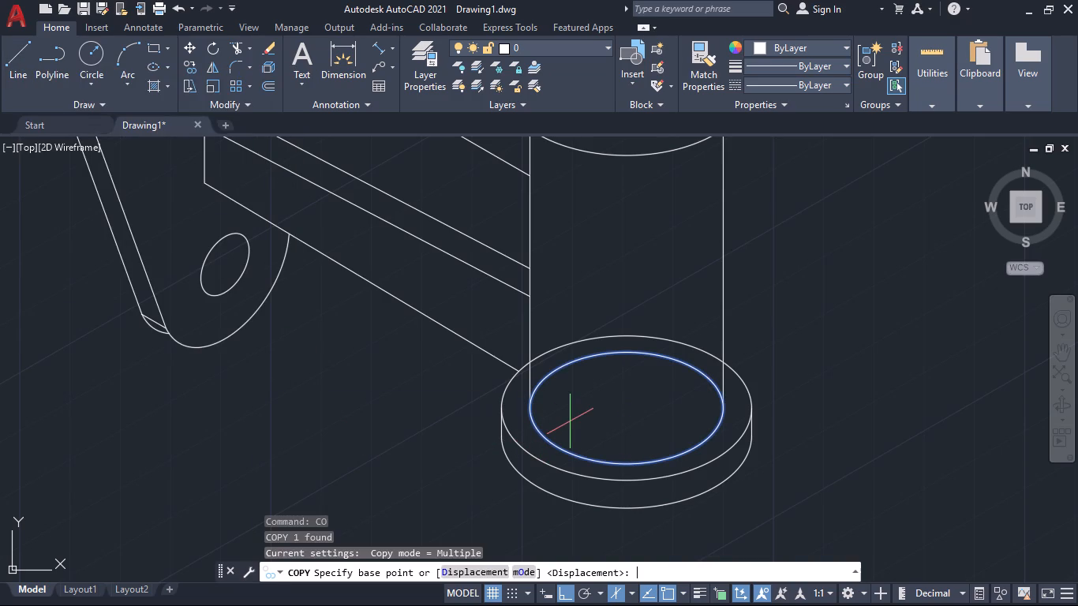
click(623, 409)
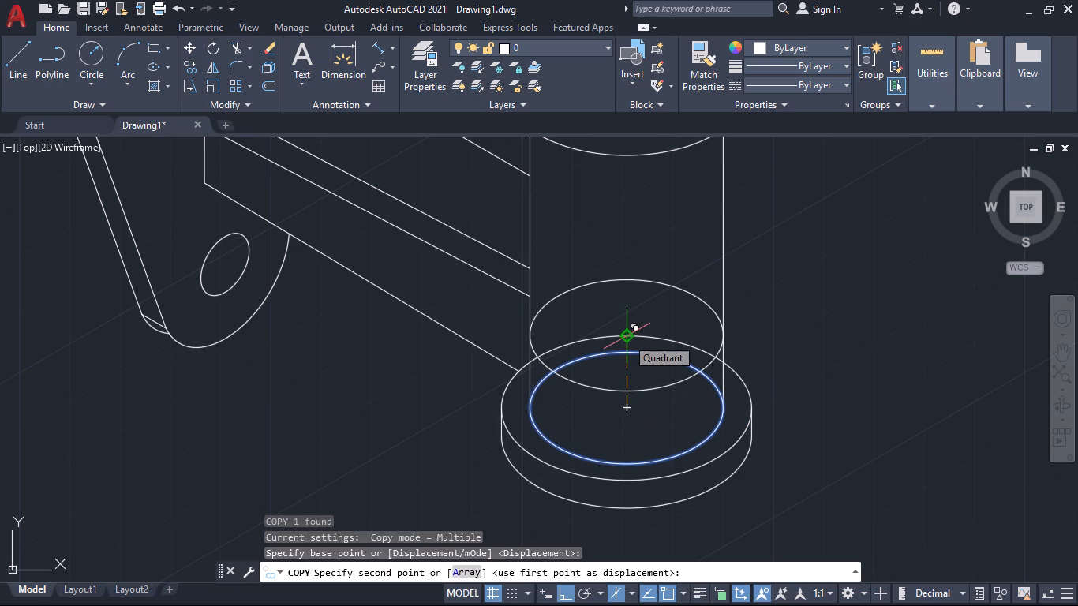
text(24)
key(BackSpace)
key(0)
key(BackSpace)
key(6)
key(Return)
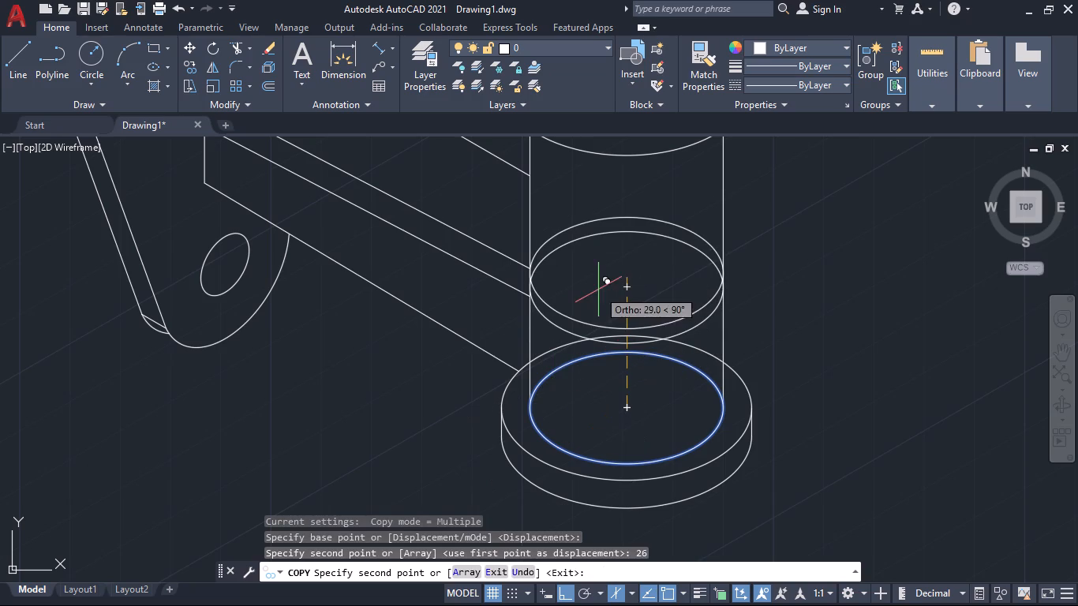
click(561, 274)
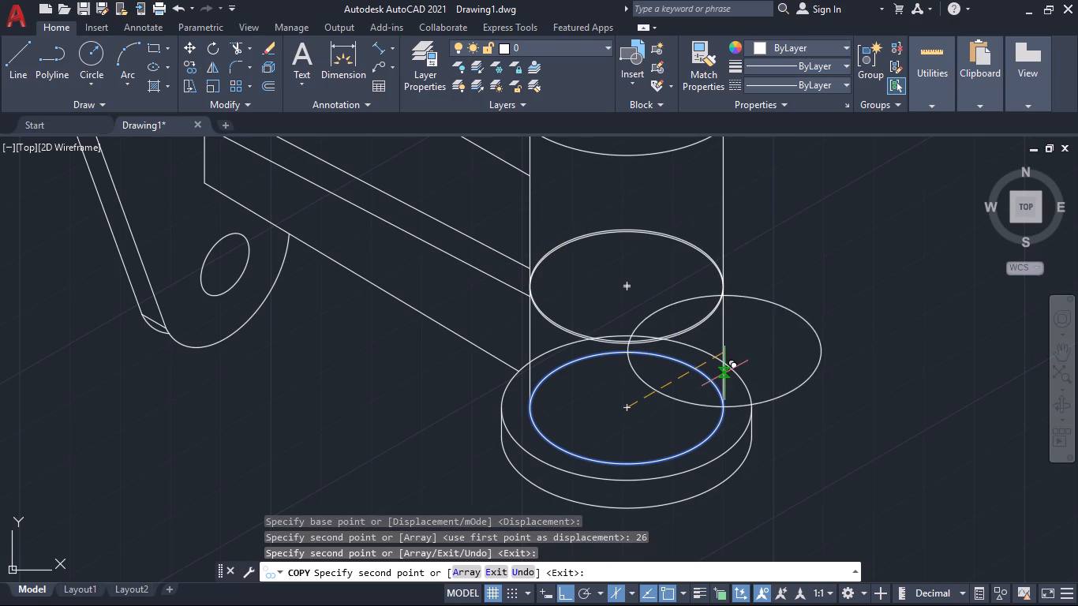
key(grave)
key(Escape)
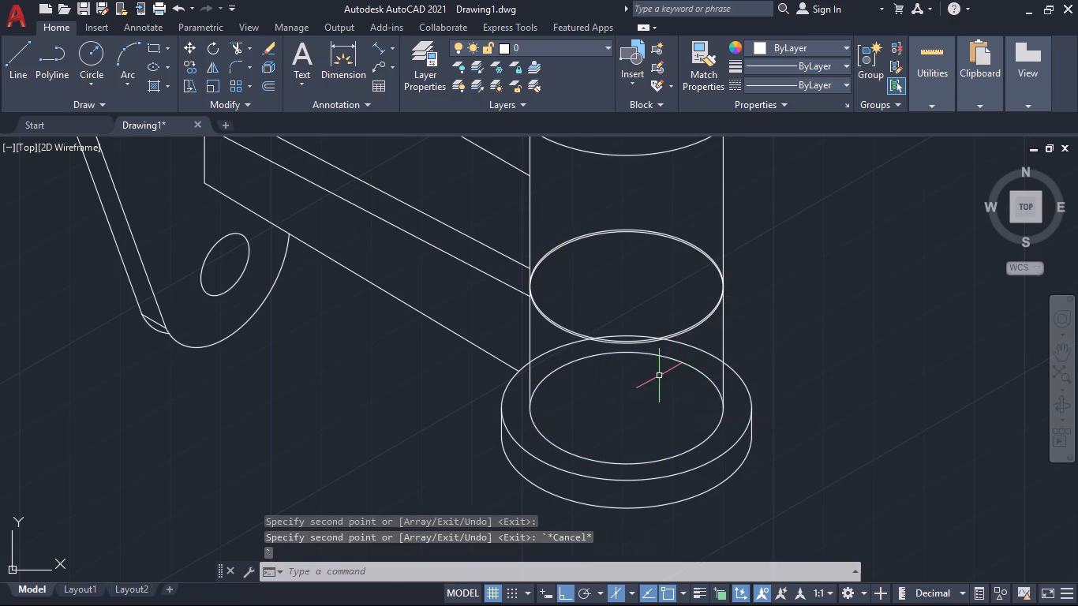
Move the upper copied ellipse so its left side passes through the end of the lower plate's top front edge at the cylinder.
scroll(642, 342, up, 2)
middle_drag(478, 252, 500, 346)
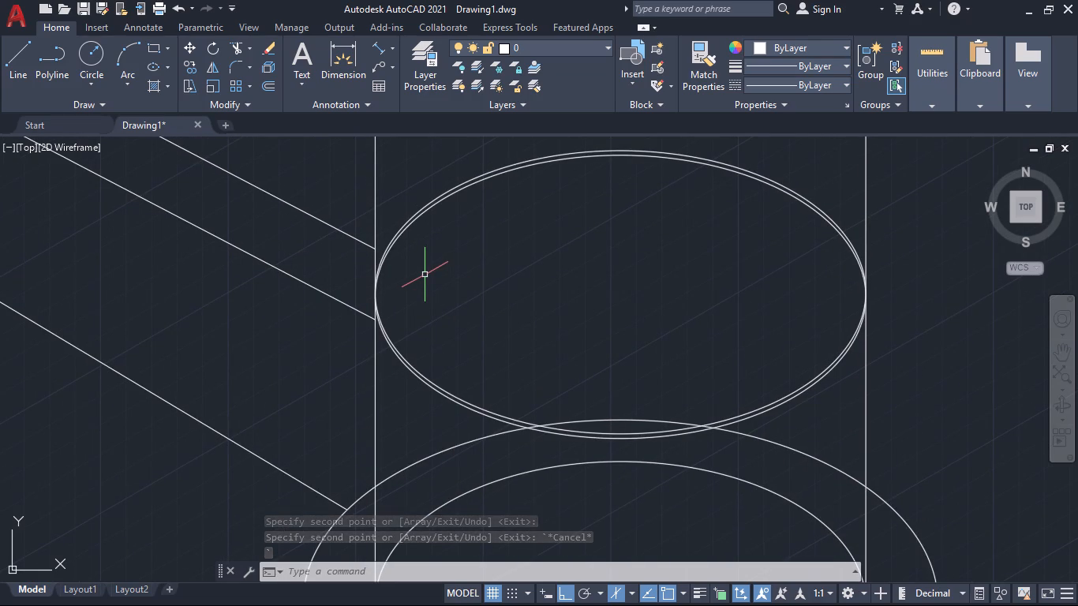
click(392, 238)
key(m)
key(Return)
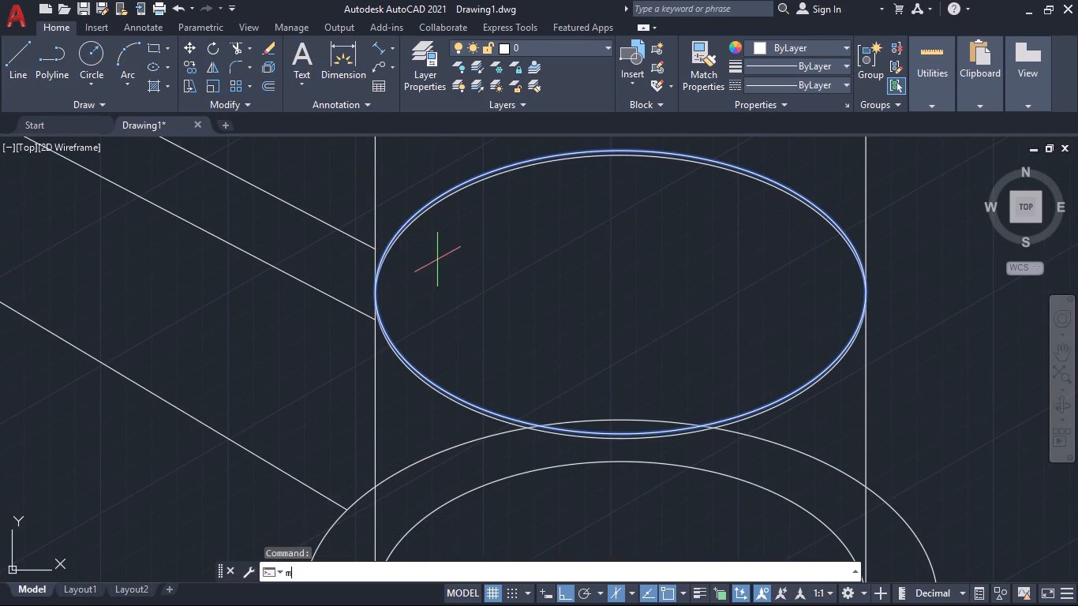
scroll(337, 218, up, 2)
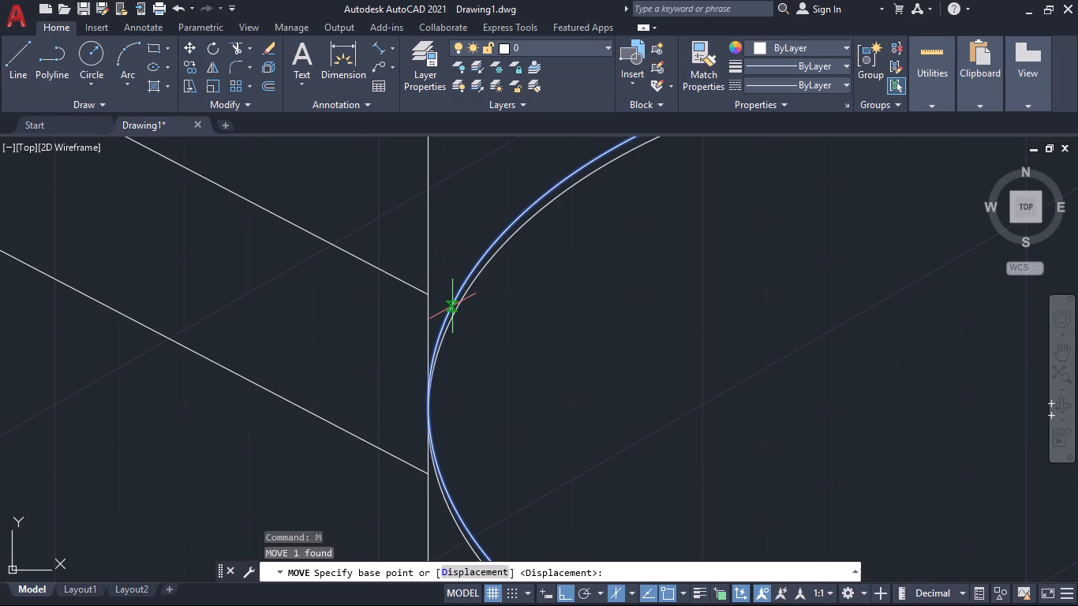
click(451, 306)
click(423, 296)
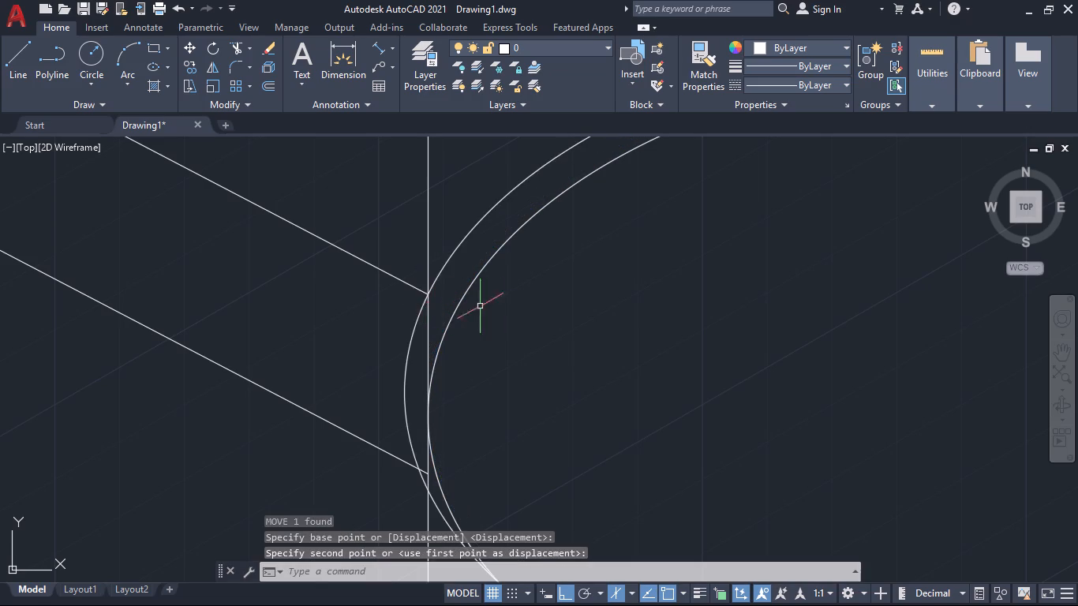
Move the same ellipse straight up about 6.4 mm so its lower-left arc passes the end of the plate's top front edge.
scroll(515, 303, down, 3)
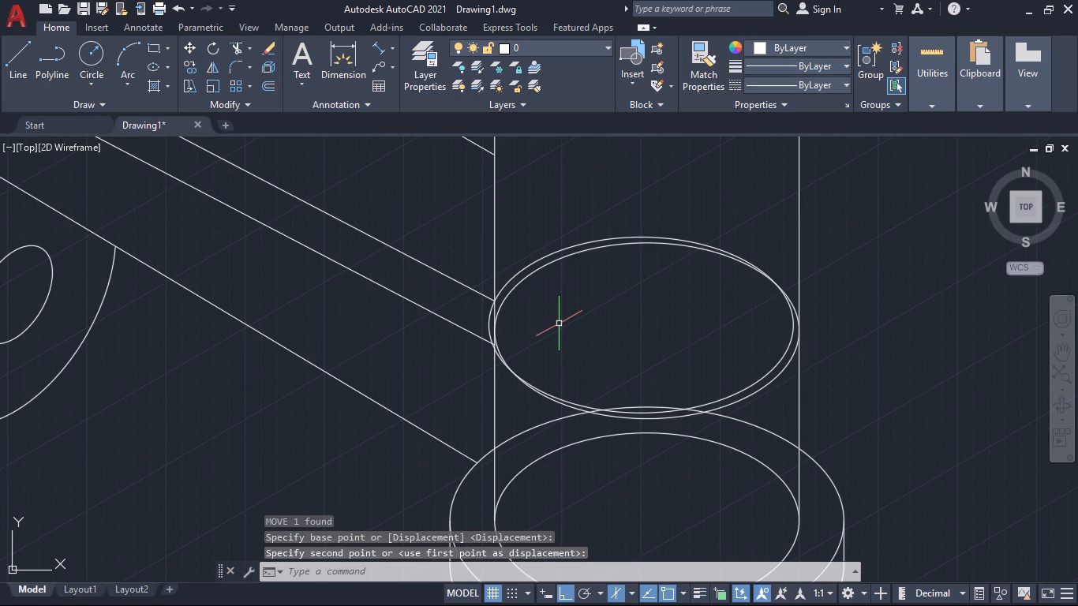
middle_drag(553, 328, 536, 360)
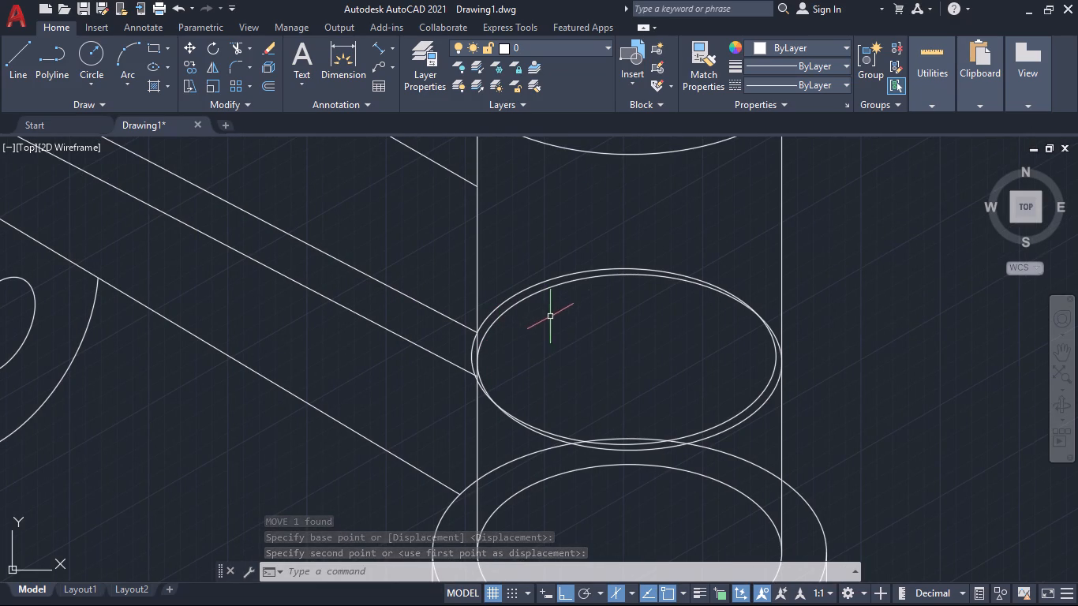
click(588, 273)
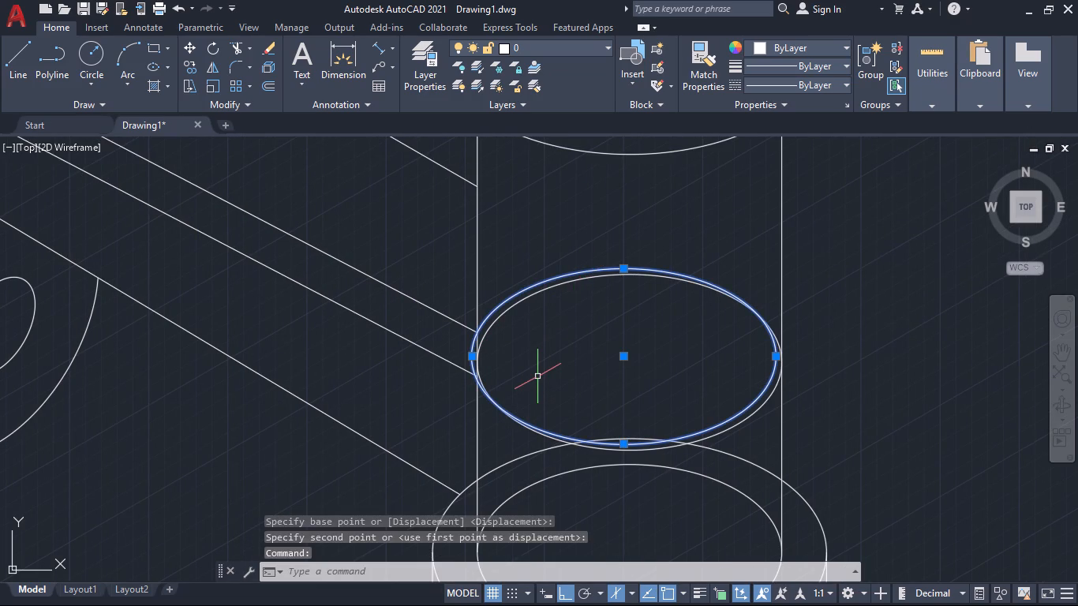
key(m)
key(Return)
scroll(512, 346, up, 1)
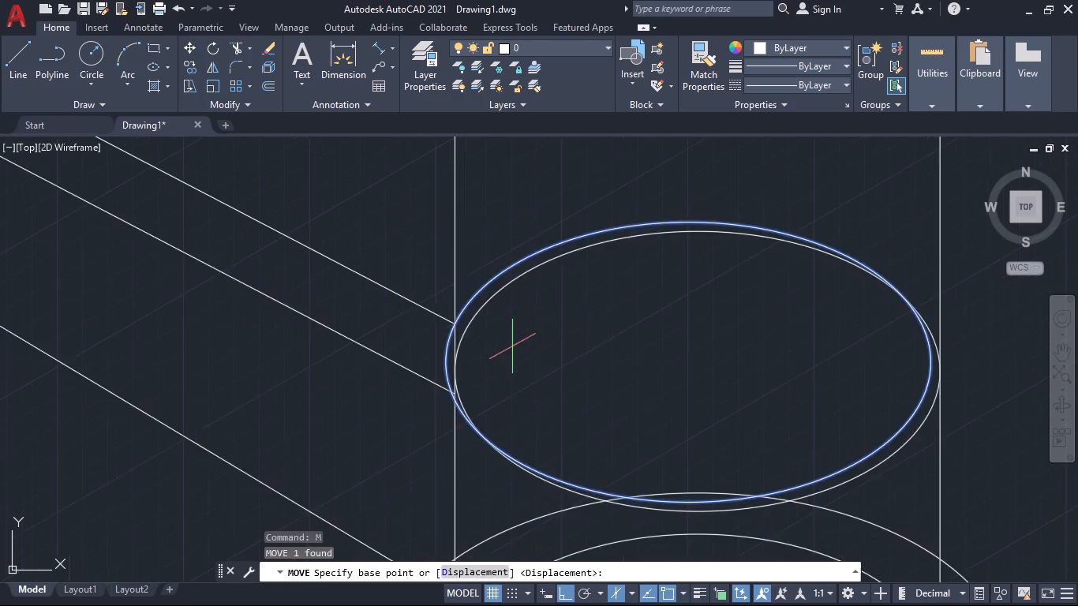
scroll(512, 346, up, 1)
click(445, 462)
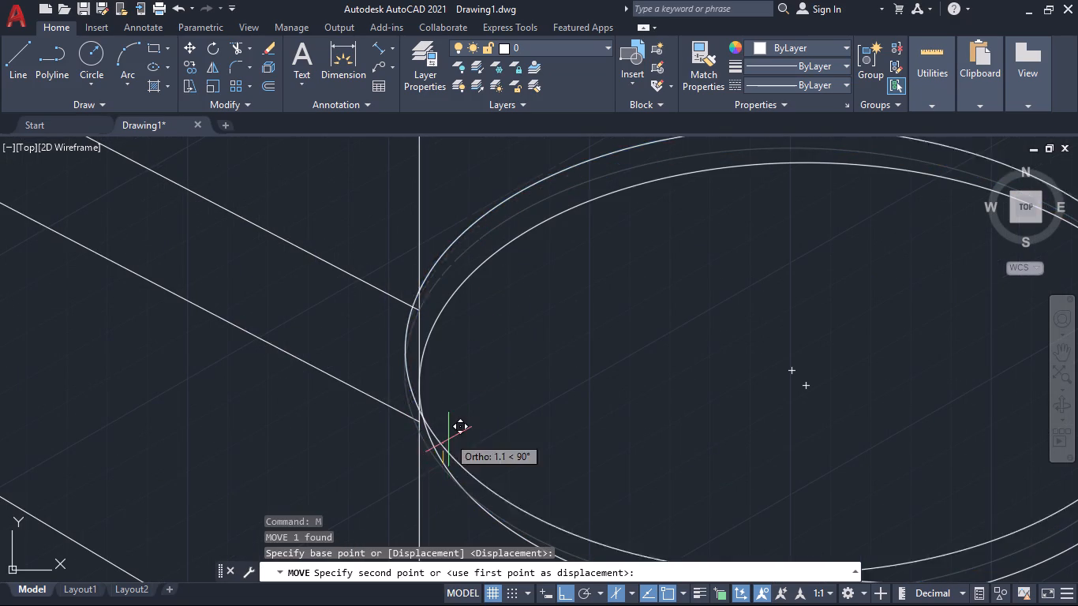
click(526, 296)
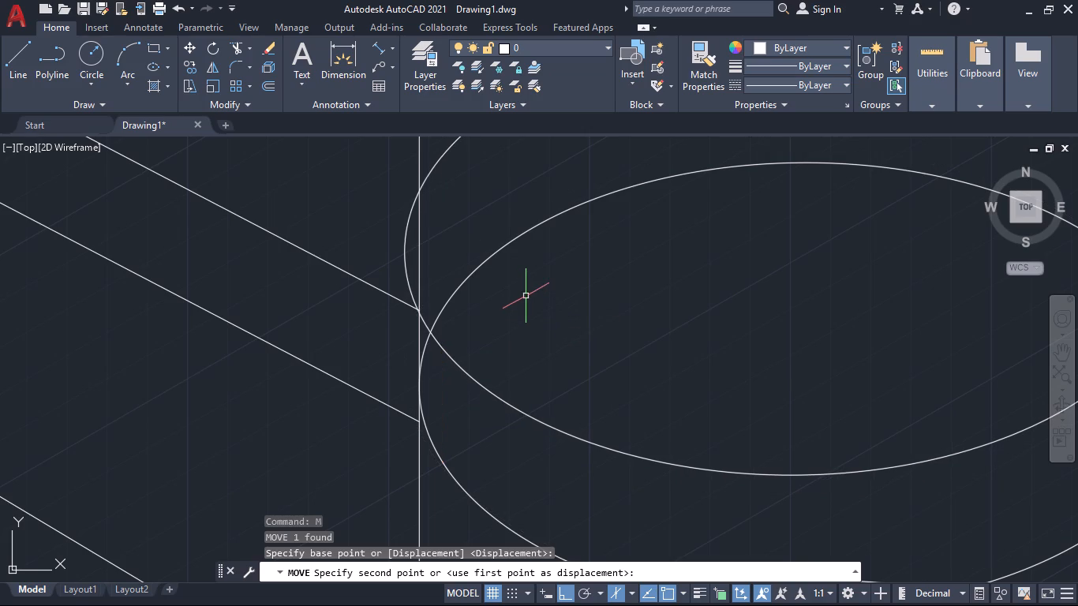
Delete the other copied ellipse, the lower one inside the cylinder.
scroll(628, 316, down, 2)
middle_drag(641, 316, 614, 309)
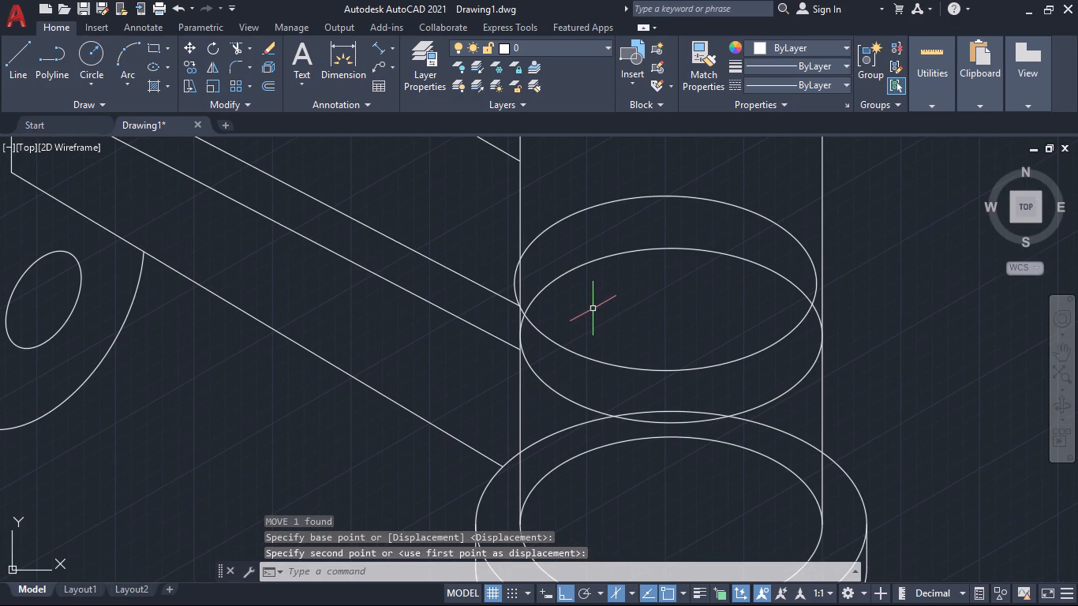
click(544, 372)
double_click(546, 386)
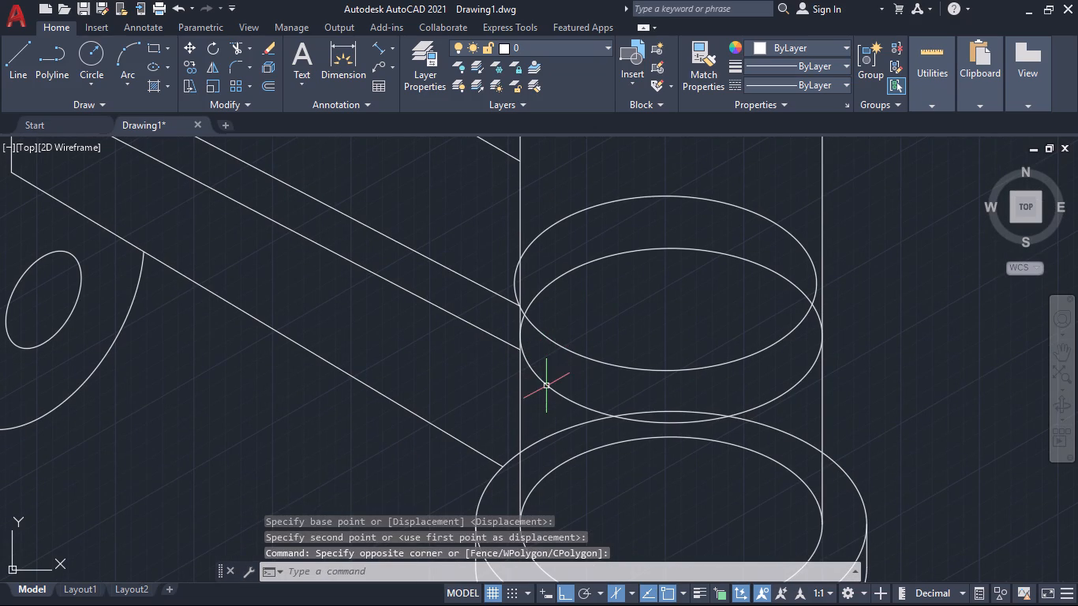
click(546, 386)
key(Delete)
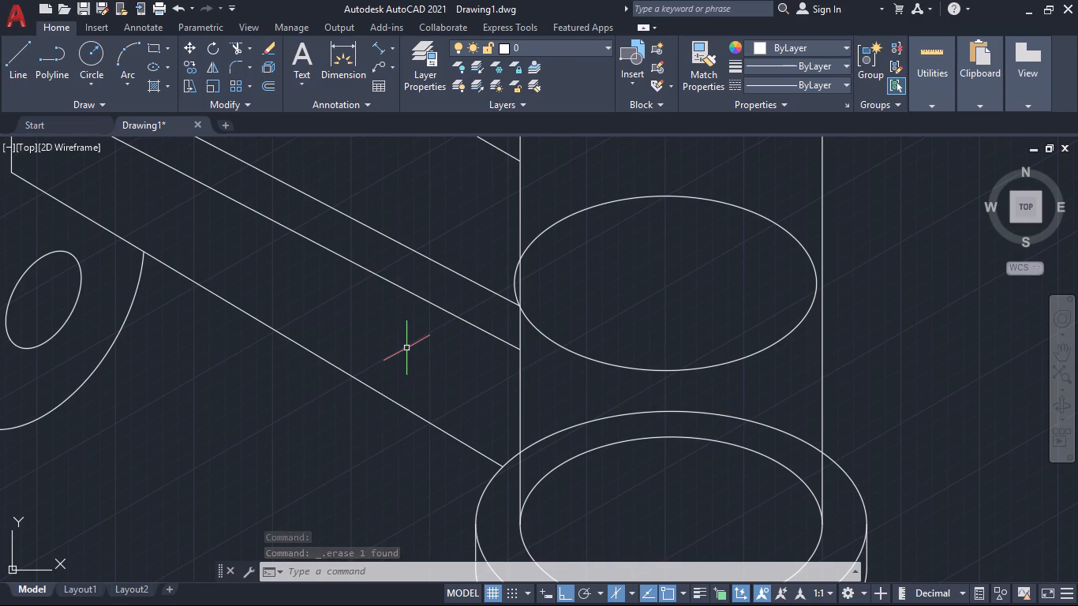
Extend the lower plate's bottom front edge across the cylinder to the bottom flange's outer ellipse, using the Trim command's extend mode.
text(tr)
key(Return)
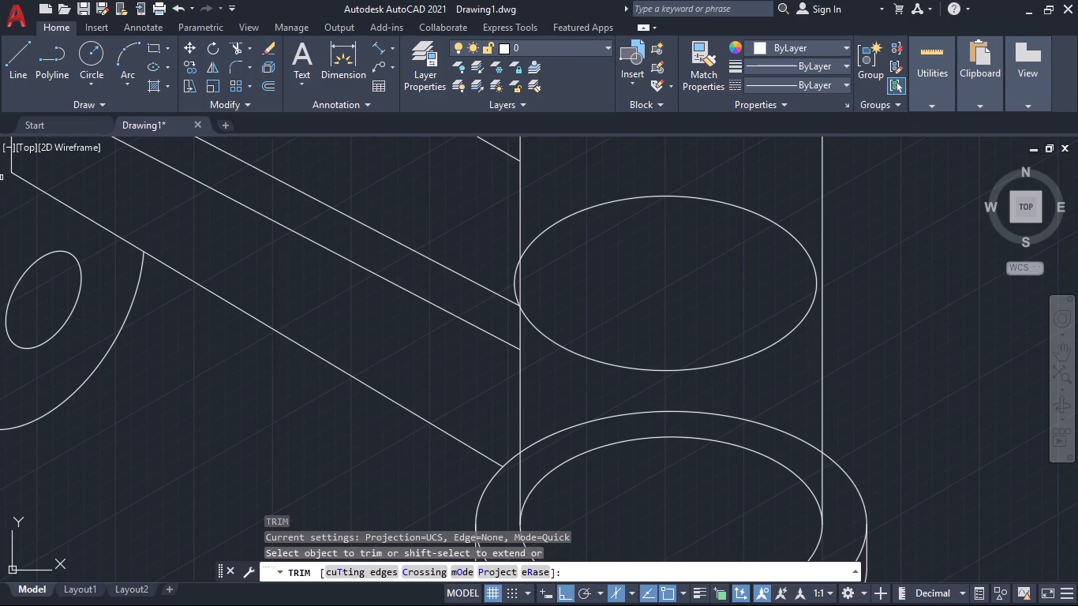
scroll(301, 238, down, 1)
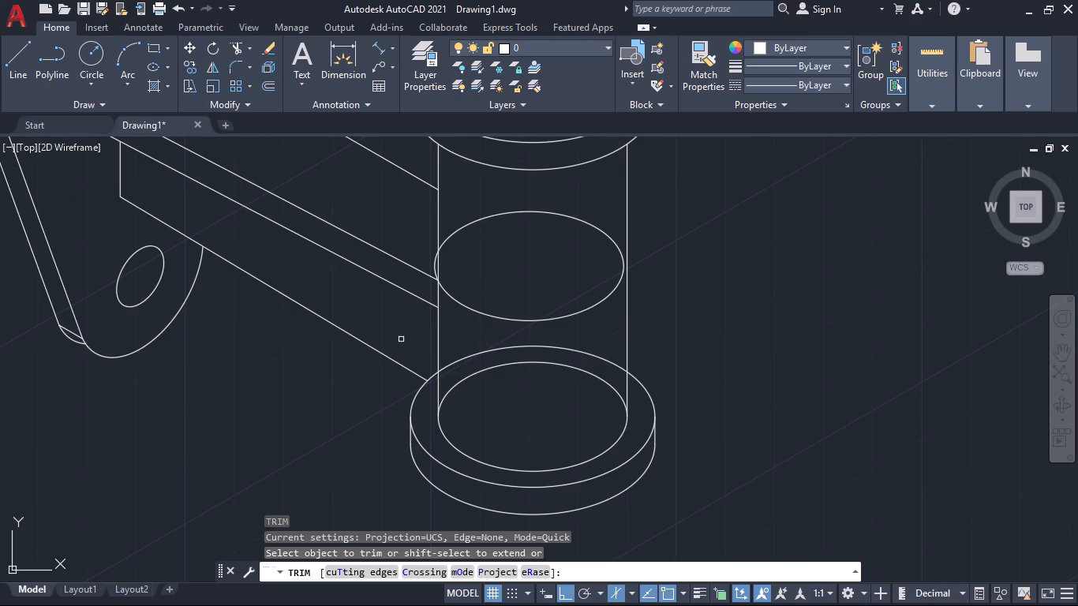
scroll(406, 327, up, 2)
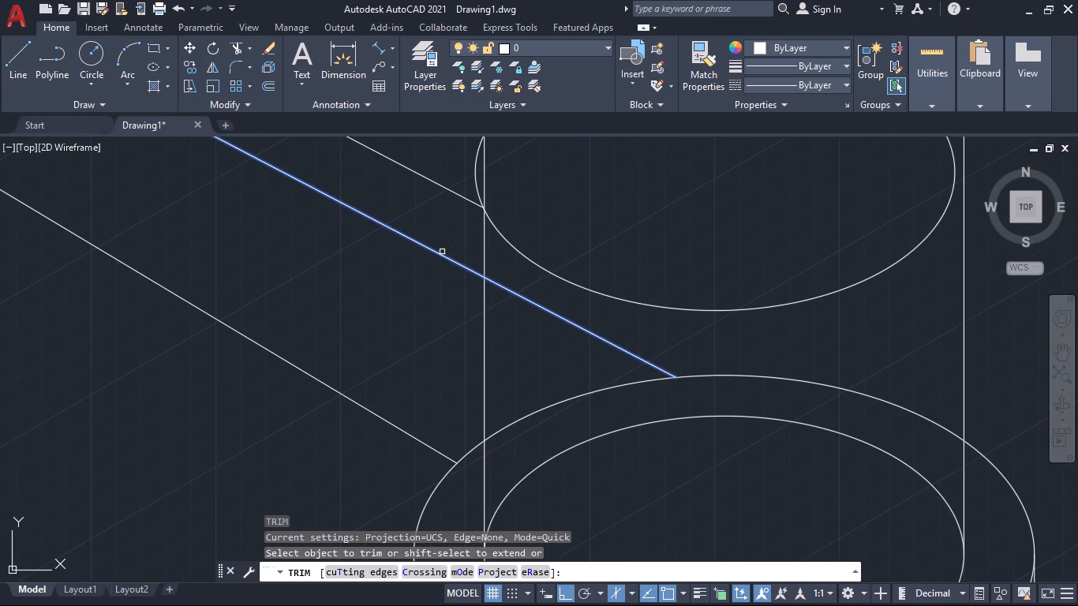
shift+click(449, 241)
shift+click(451, 294)
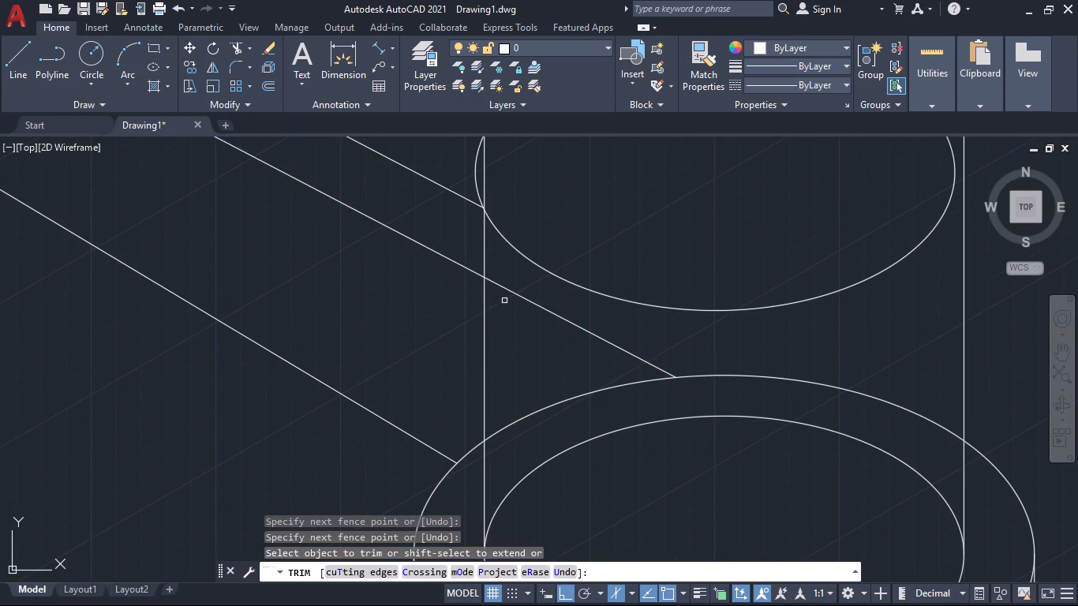
scroll(511, 306, down, 1)
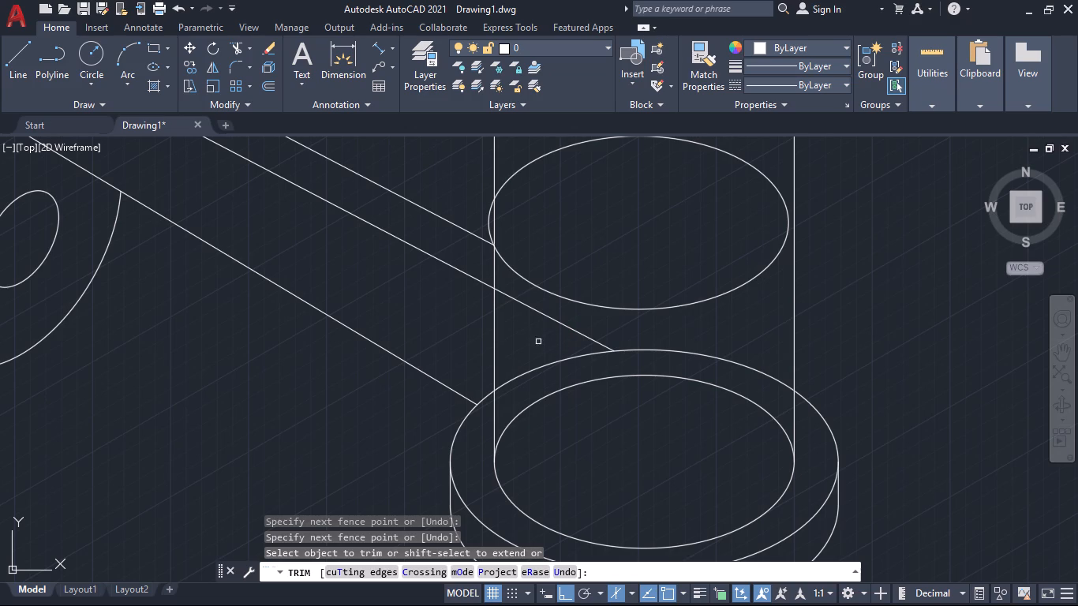
middle_drag(538, 342, 545, 327)
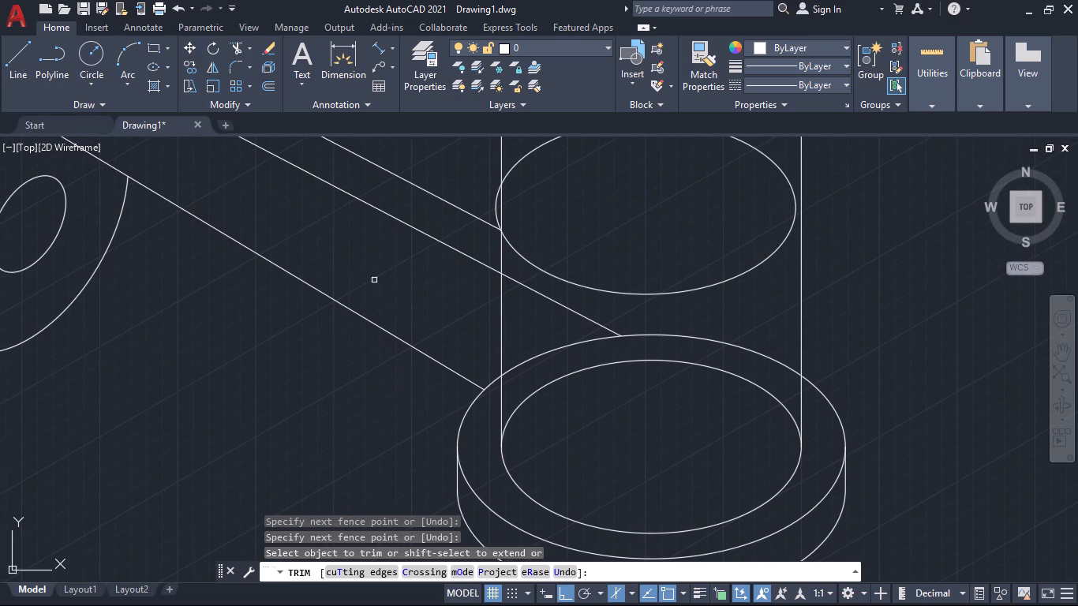
key(Escape)
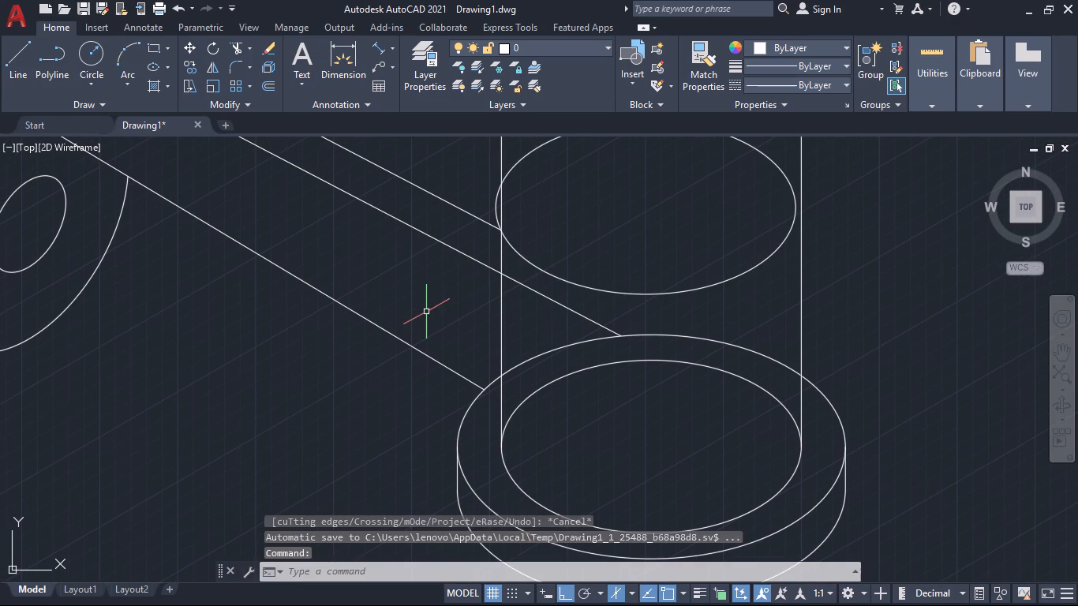
From where the lower plate's bottom front edge crosses the cylinder's left side, draw a 6 mm line at 330° in the top isoplane.
key(l)
key(Return)
scroll(505, 290, up, 2)
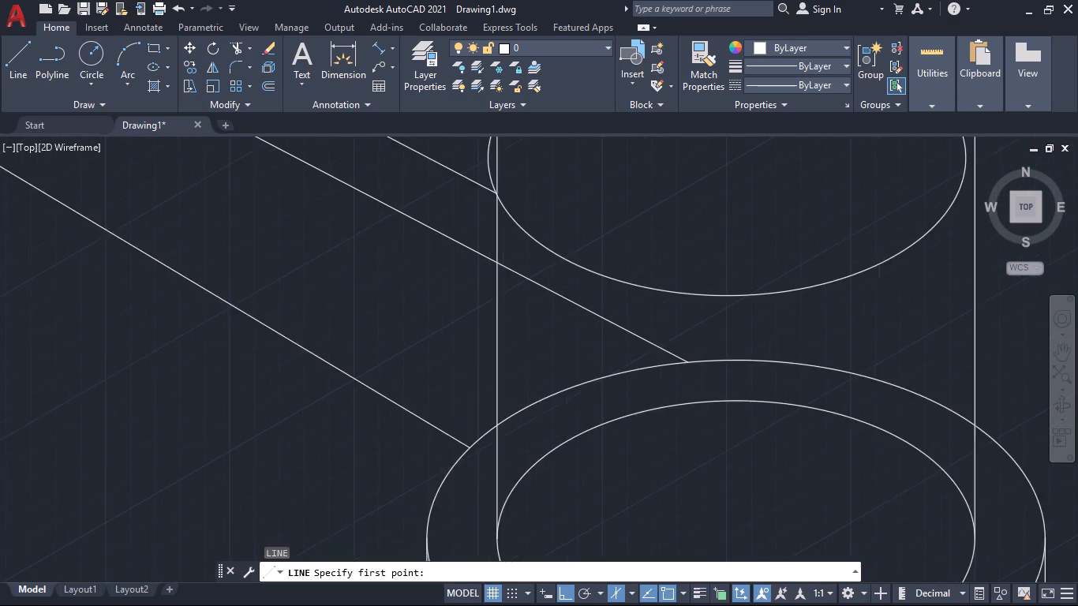
click(487, 243)
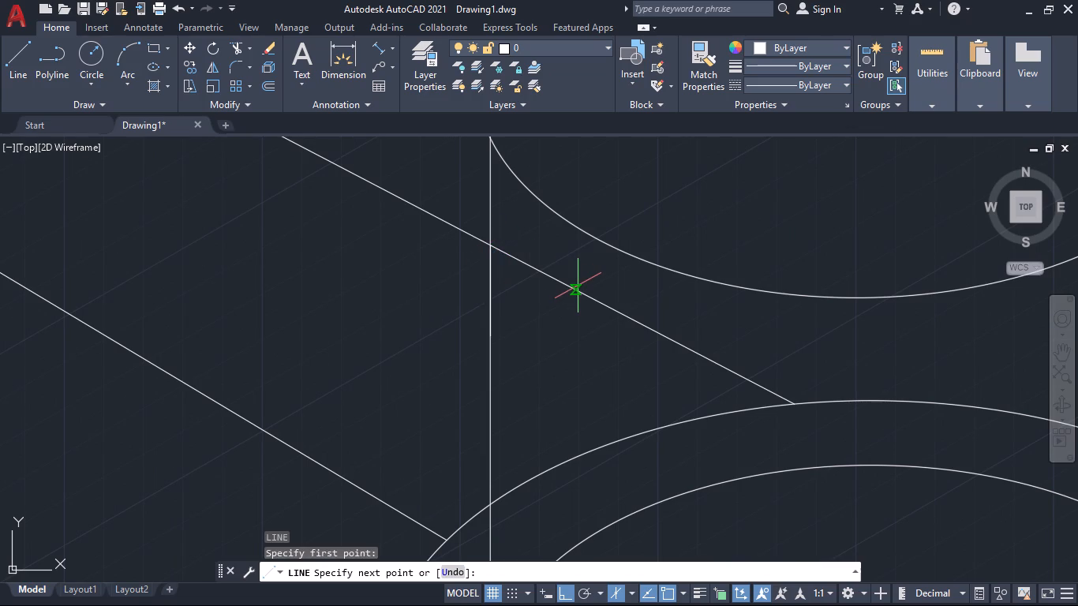
key(6)
key(Return)
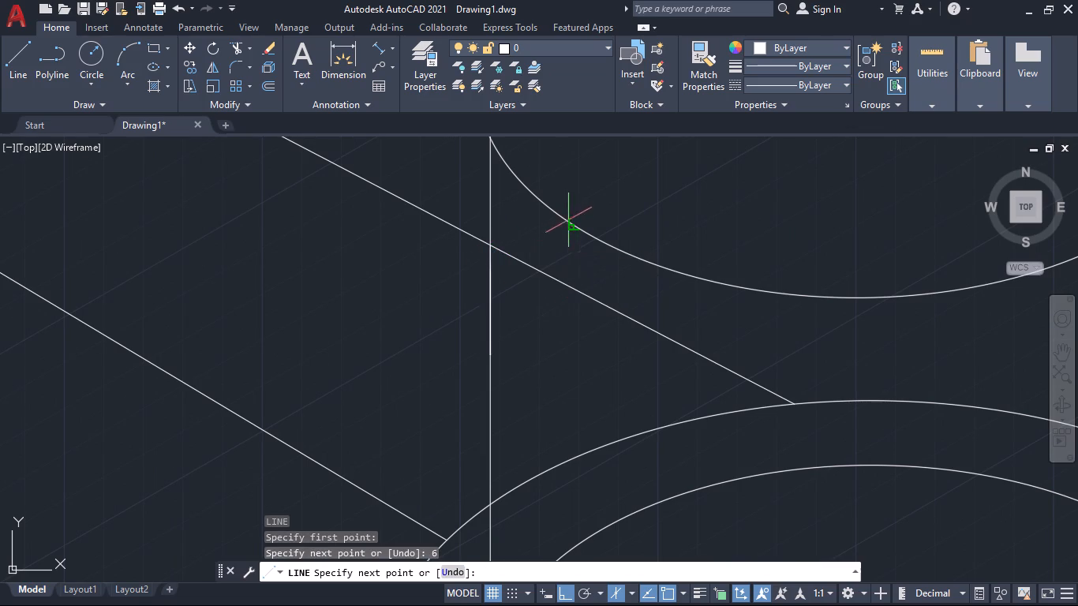
key(ctrl+z)
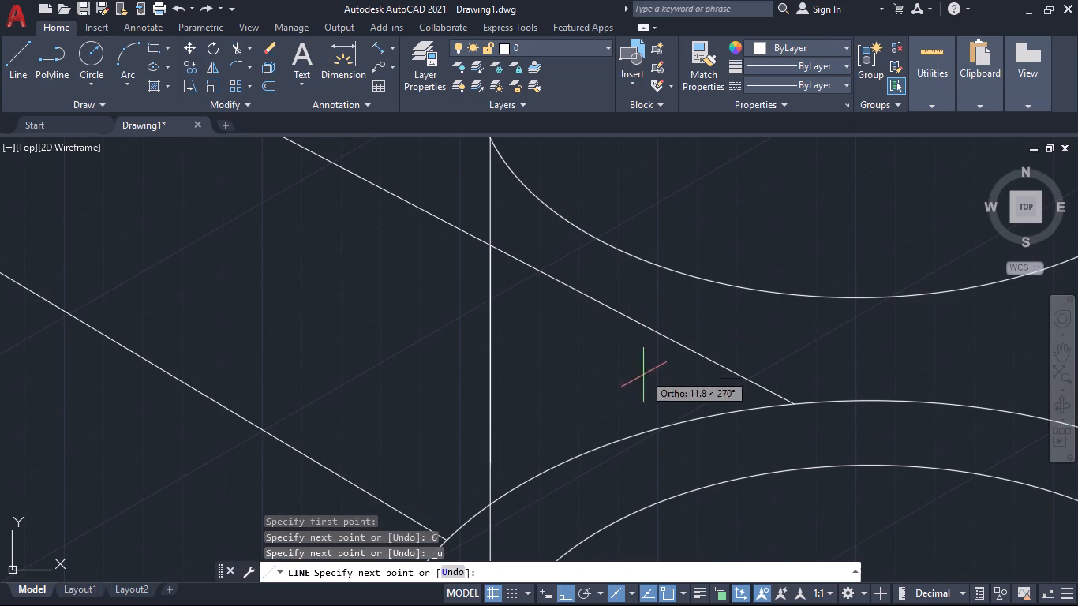
click(635, 593)
click(651, 541)
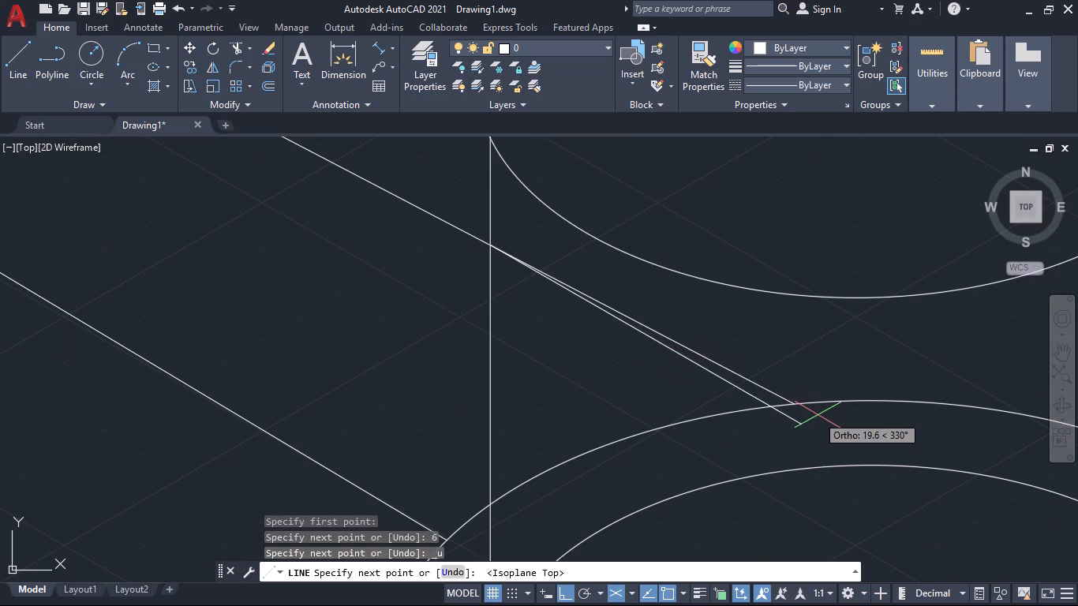
key(6)
key(Return)
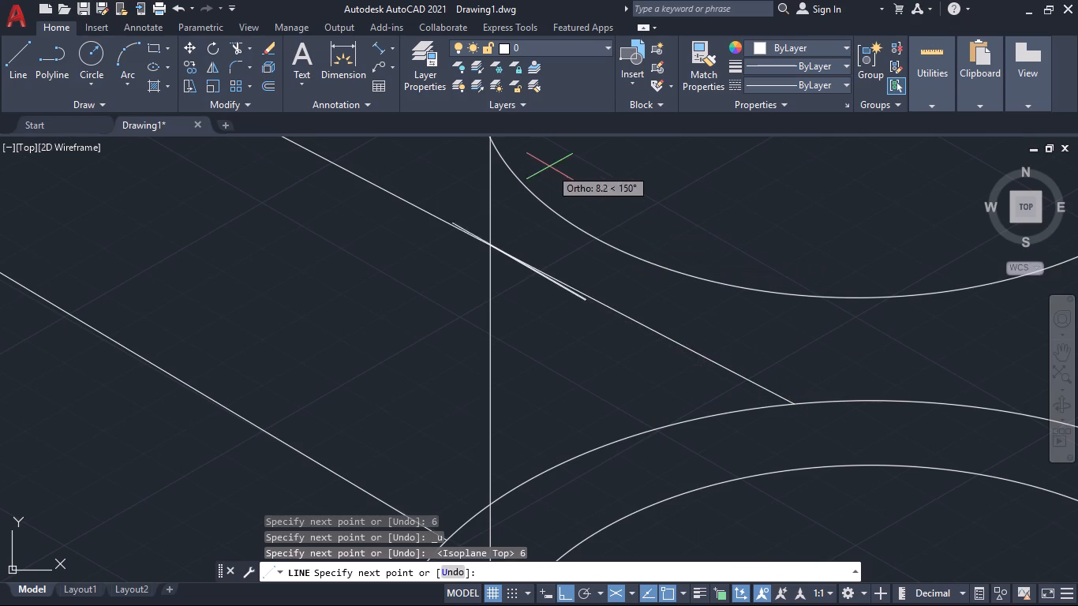
Continue the line 6 mm straight up in the left isoplane and finish it.
click(634, 594)
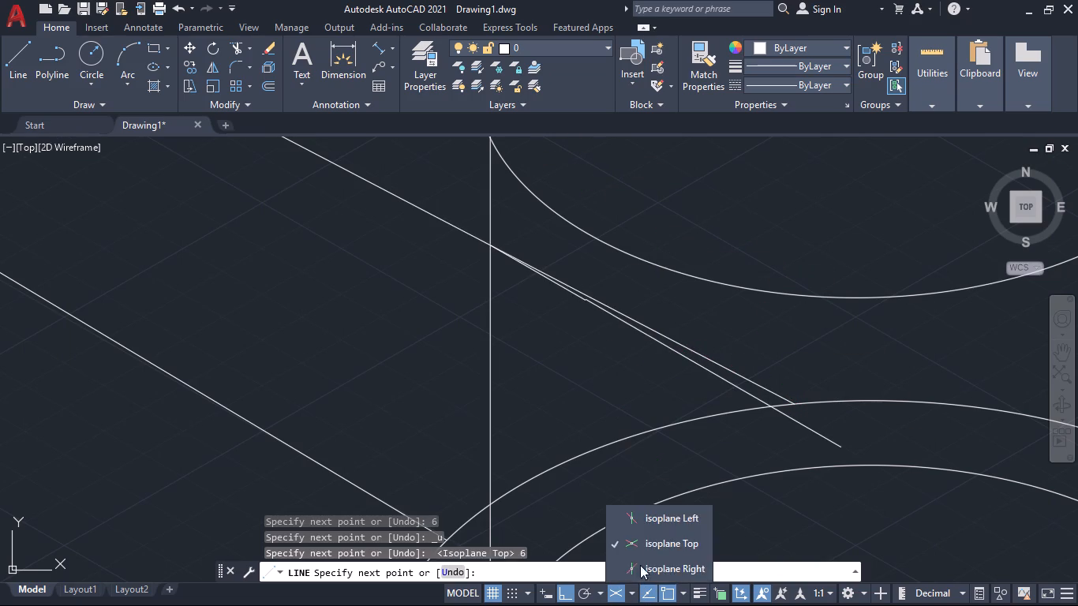
click(652, 515)
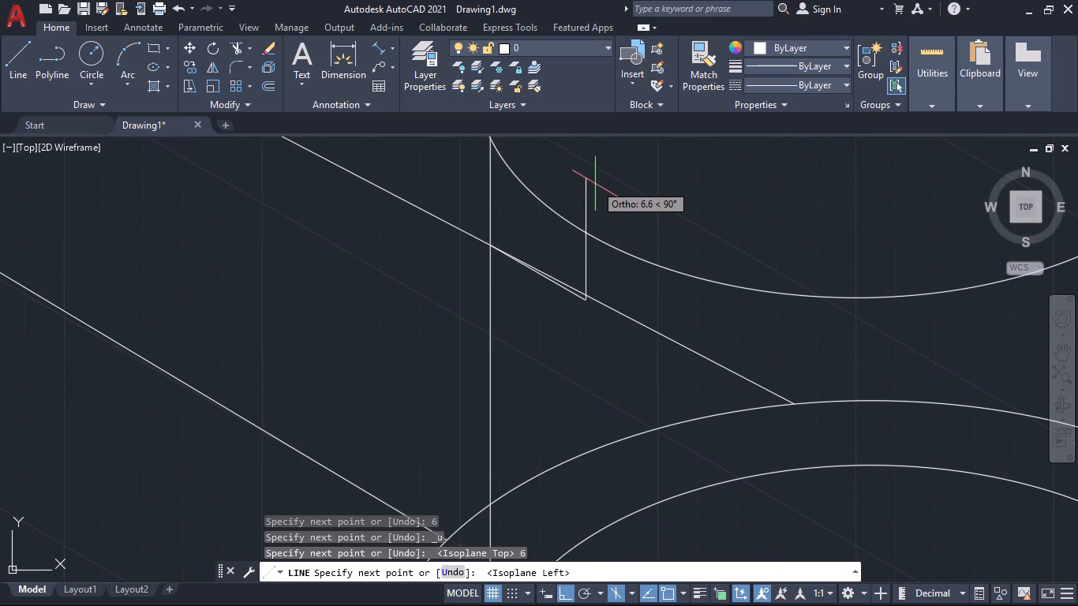
scroll(595, 184, down, 3)
scroll(599, 200, up, 2)
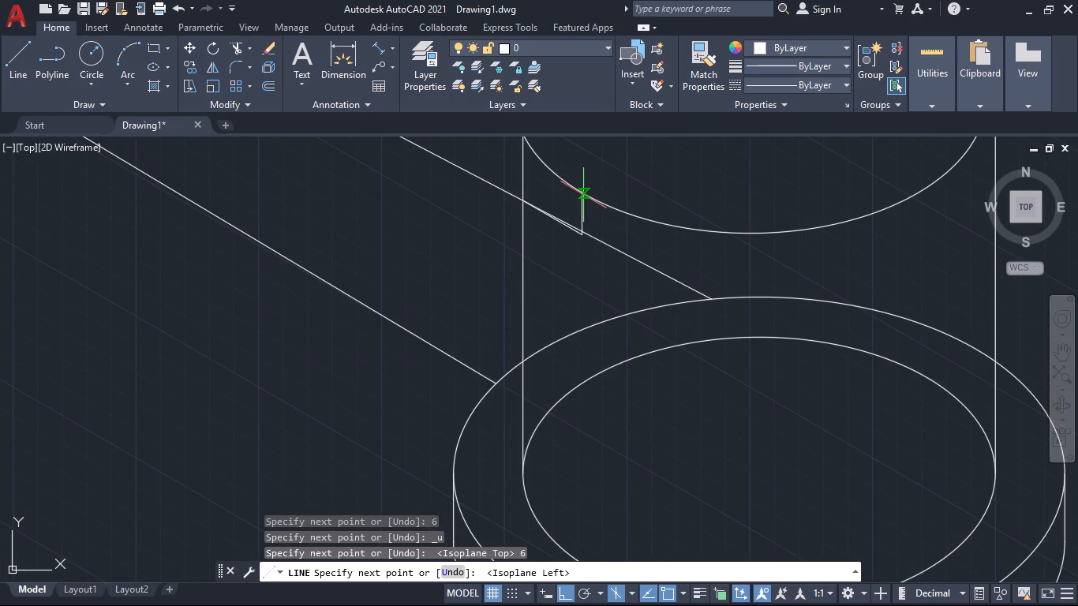
key(6)
key(Return)
key(space)
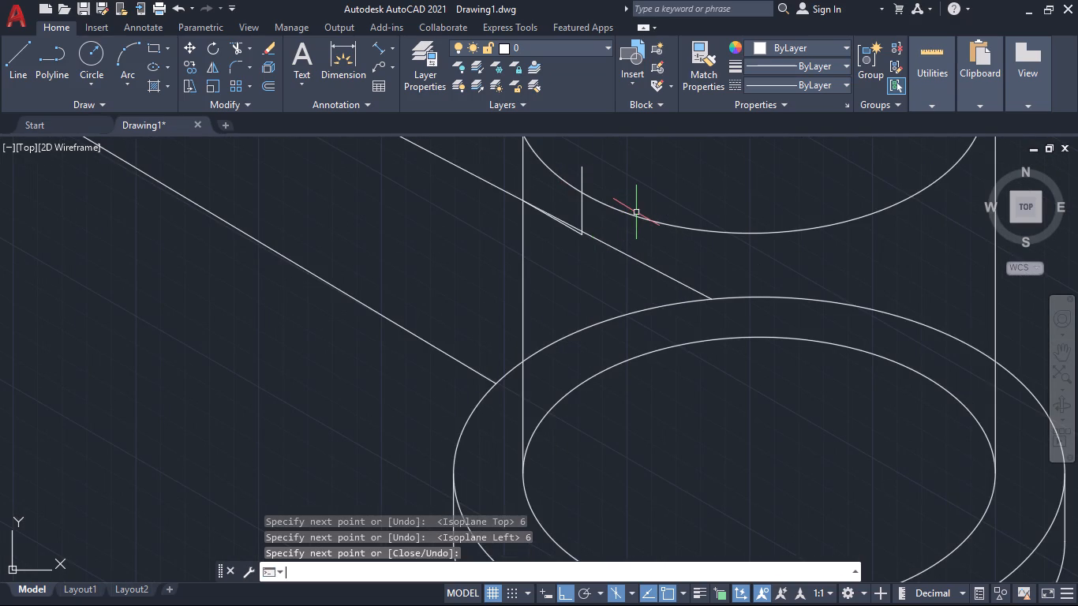
Trim the lower plate's bottom front edge back to the cylinder's left side, removing its portions on both sides of the short vertical line.
scroll(631, 245, down, 2)
scroll(629, 256, up, 1)
middle_drag(606, 260, 622, 312)
scroll(622, 312, down, 1)
scroll(623, 309, up, 3)
click(637, 267)
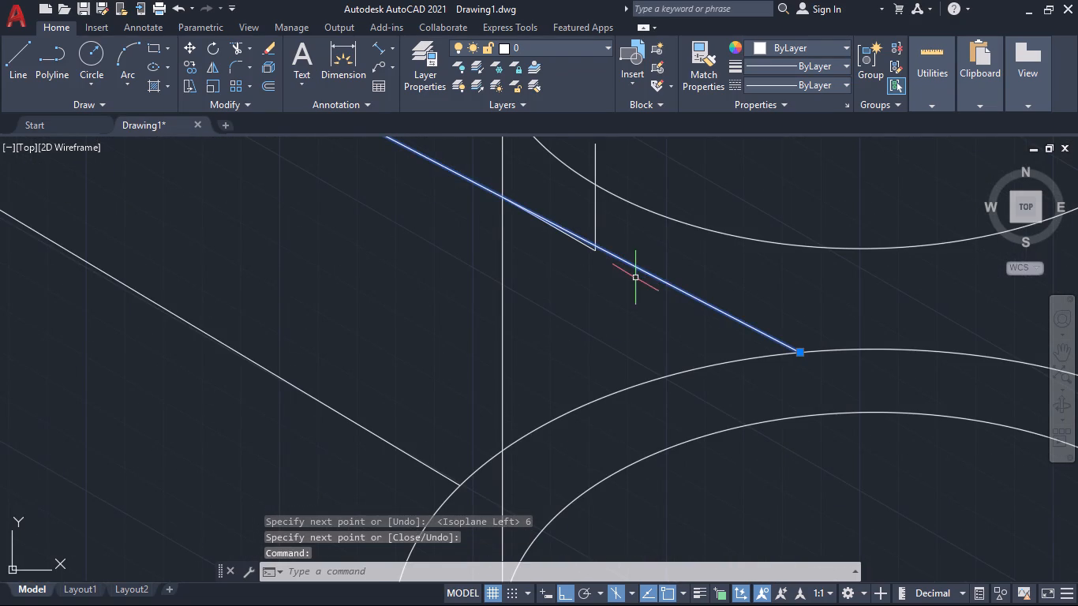
scroll(623, 286, down, 1)
key(Escape)
text(tr)
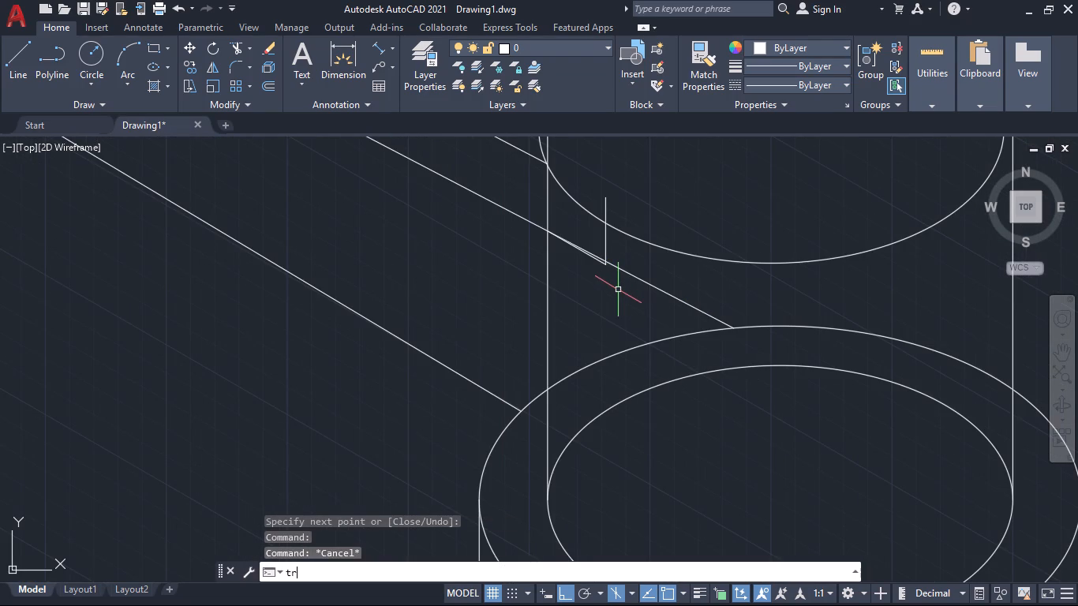
key(Return)
scroll(602, 256, up, 3)
click(597, 269)
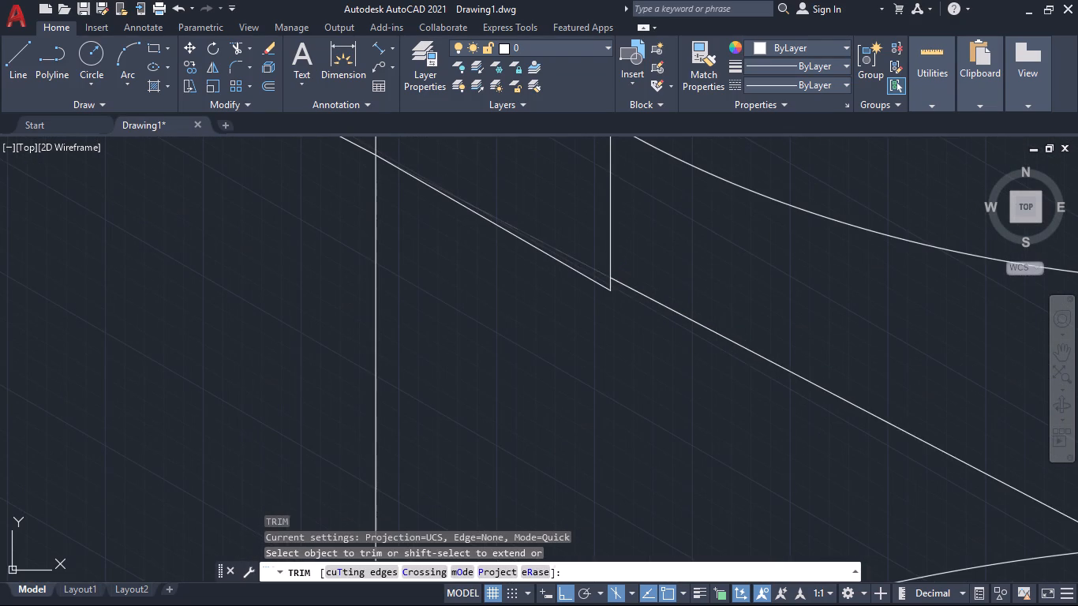
click(668, 304)
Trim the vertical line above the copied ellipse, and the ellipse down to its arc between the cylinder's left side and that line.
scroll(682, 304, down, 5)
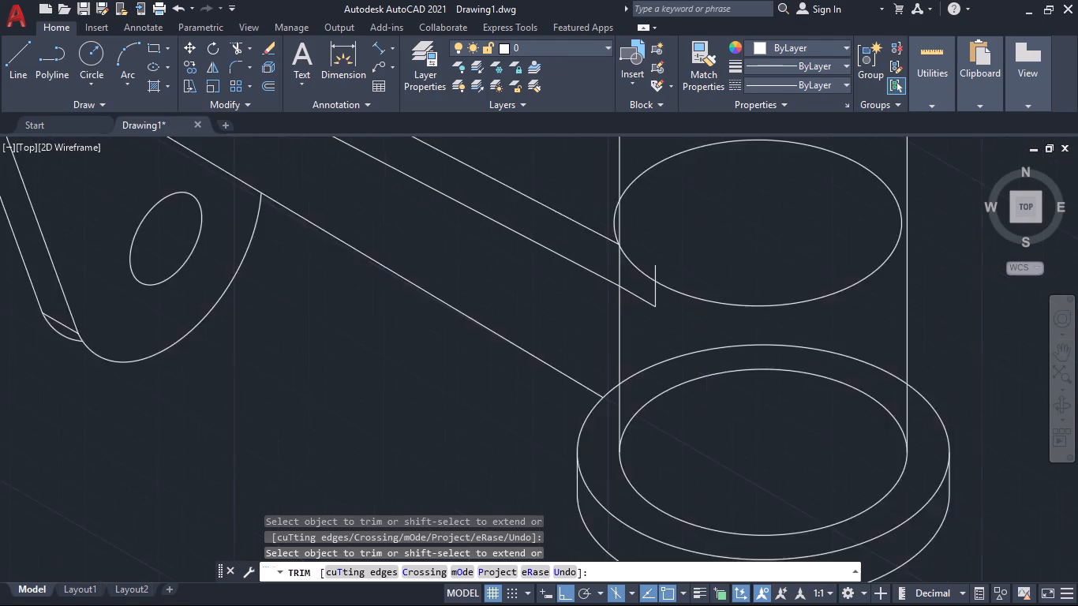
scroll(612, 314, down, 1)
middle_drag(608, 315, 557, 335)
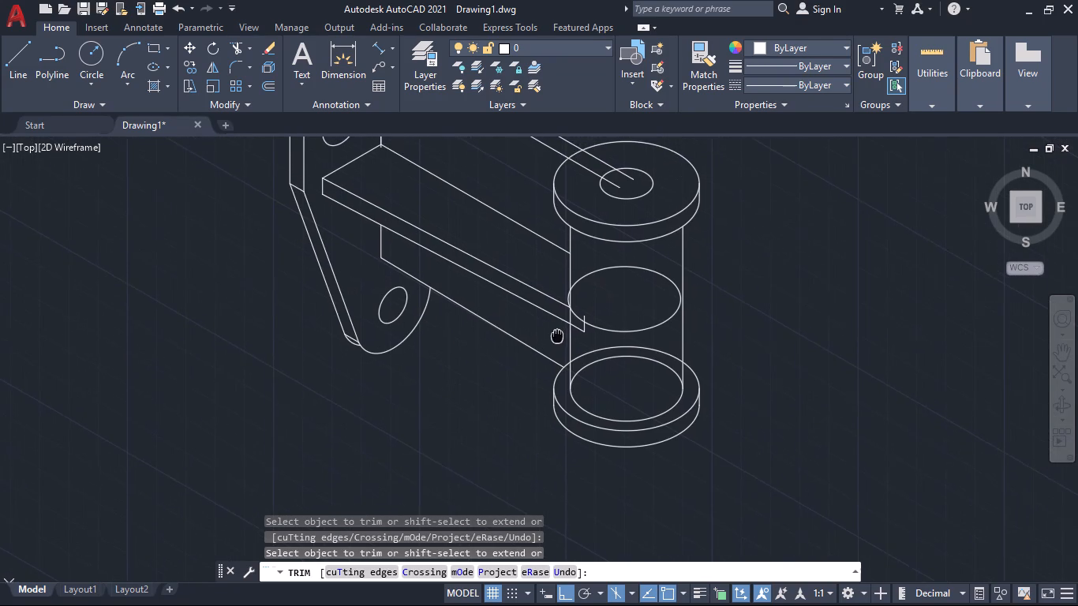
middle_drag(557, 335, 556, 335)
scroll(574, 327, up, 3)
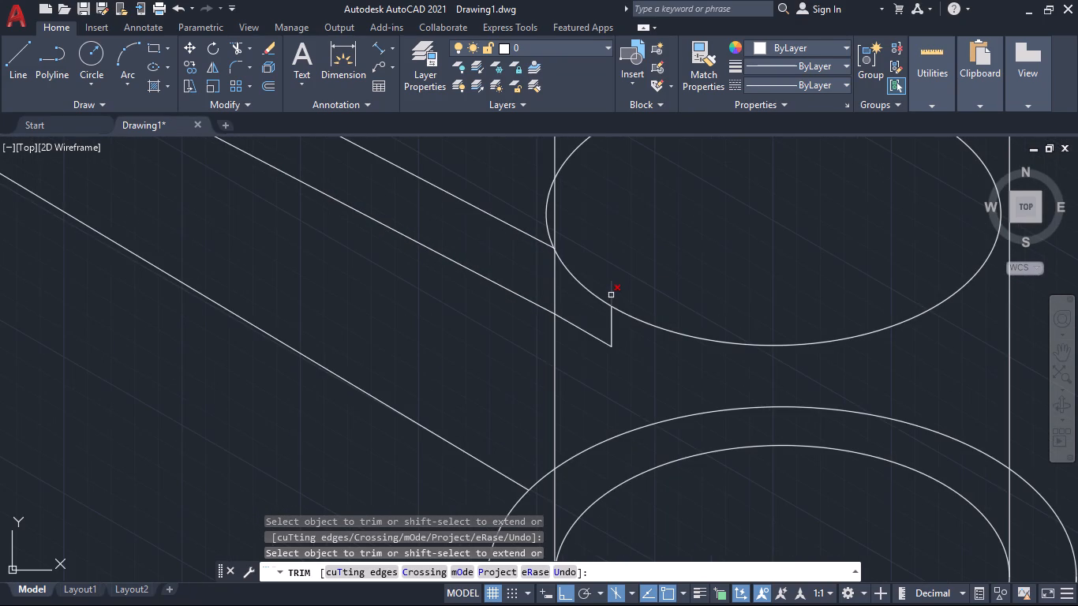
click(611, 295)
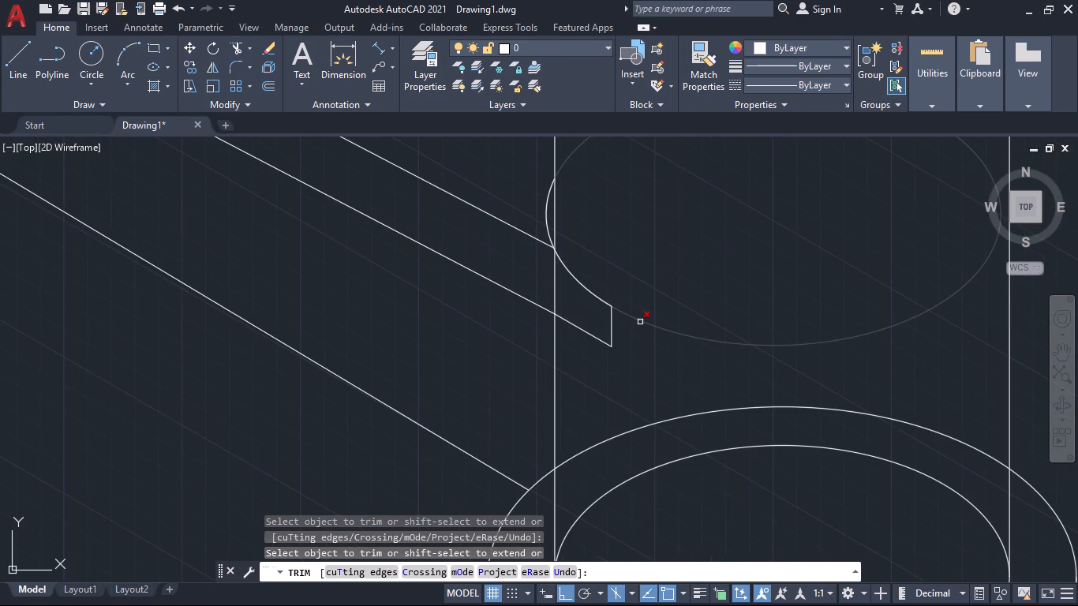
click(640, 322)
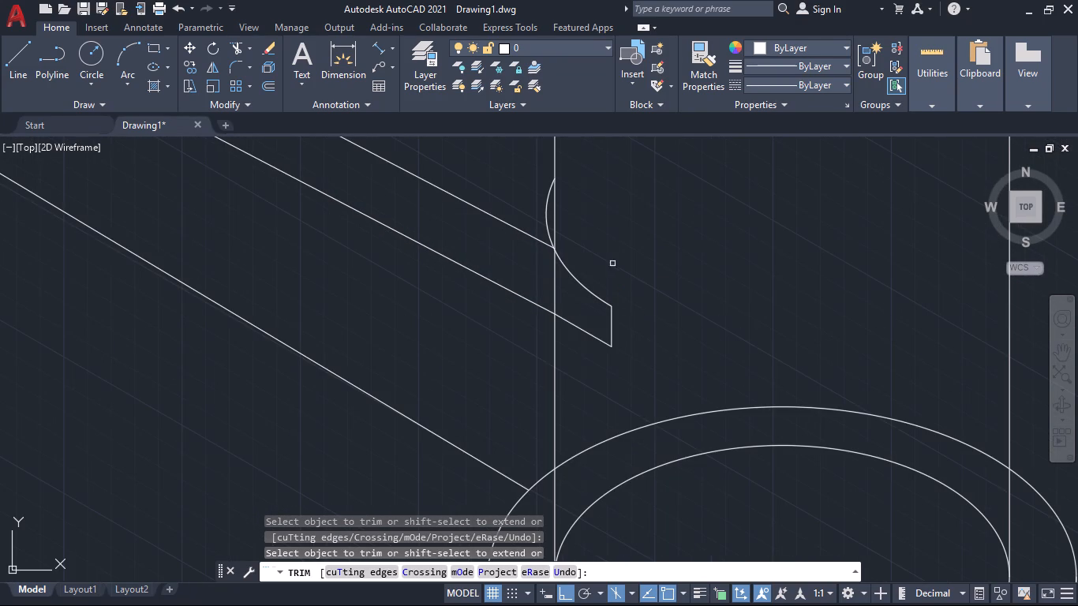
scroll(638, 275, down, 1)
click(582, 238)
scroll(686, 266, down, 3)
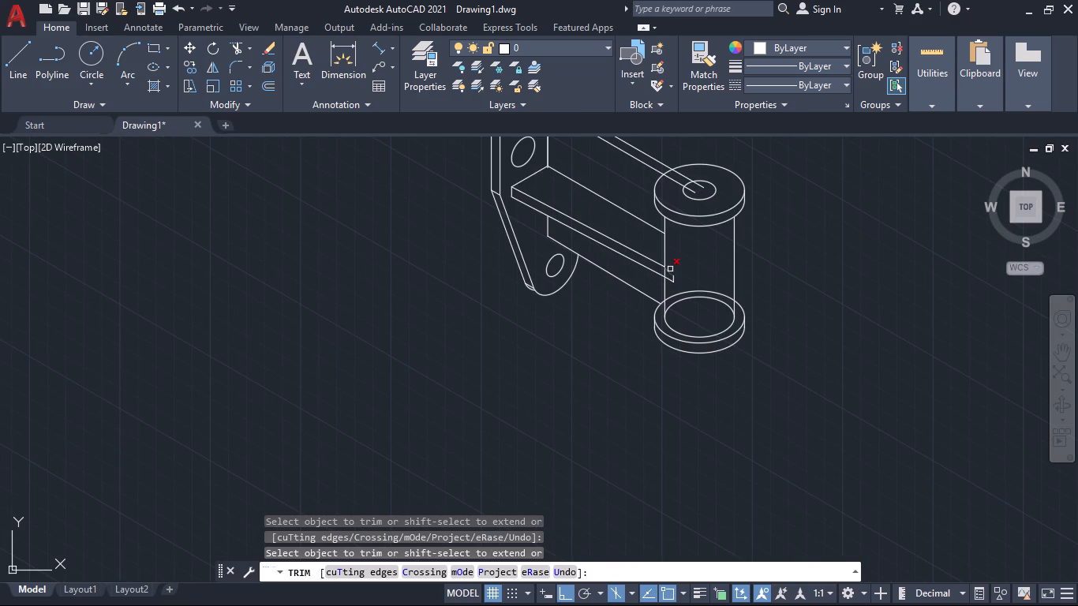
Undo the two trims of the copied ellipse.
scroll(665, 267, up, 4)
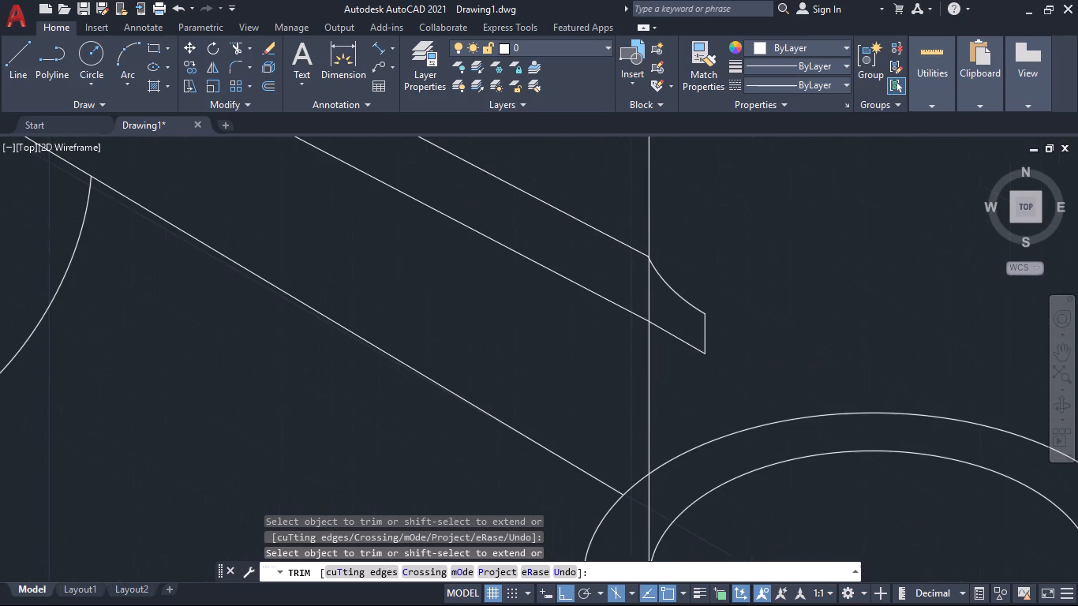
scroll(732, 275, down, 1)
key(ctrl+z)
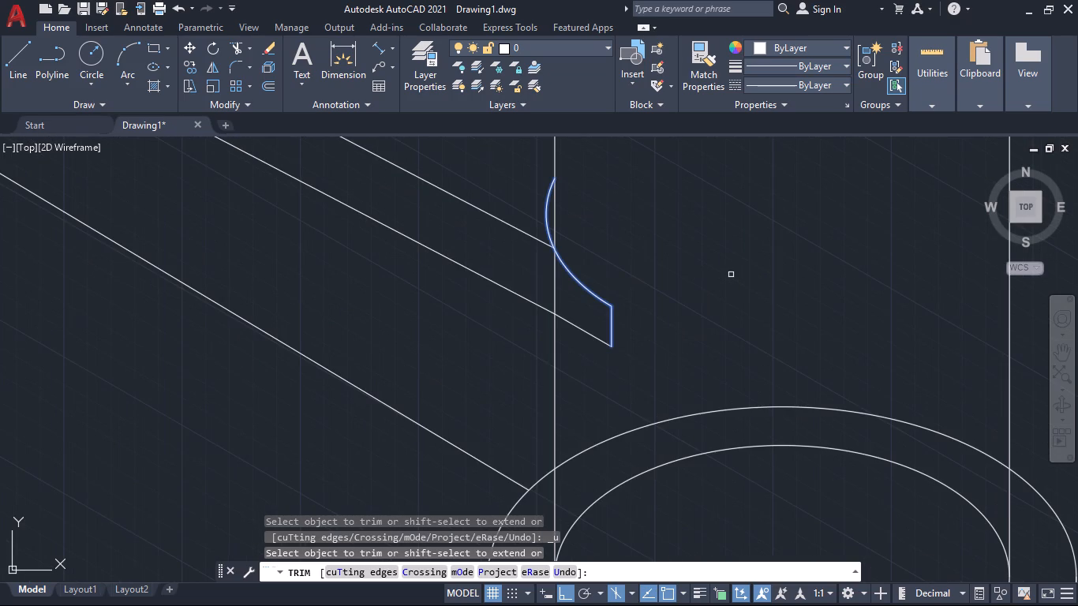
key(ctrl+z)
Extend the plate's top front edge and the short vertical line until they cross, and trim the edge beyond the vertical line.
scroll(708, 279, down, 2)
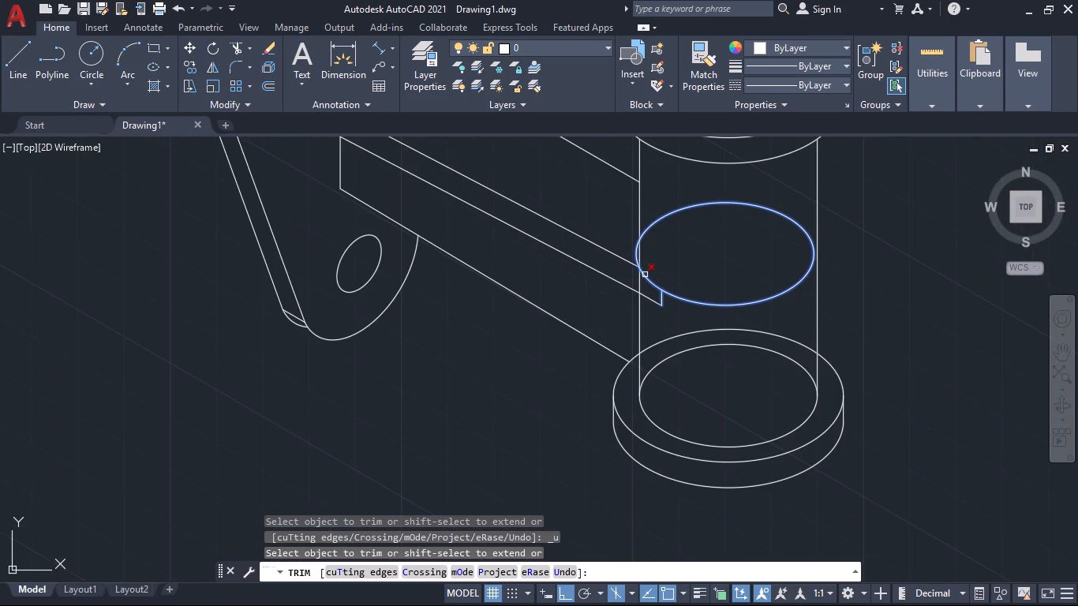
scroll(639, 271, up, 1)
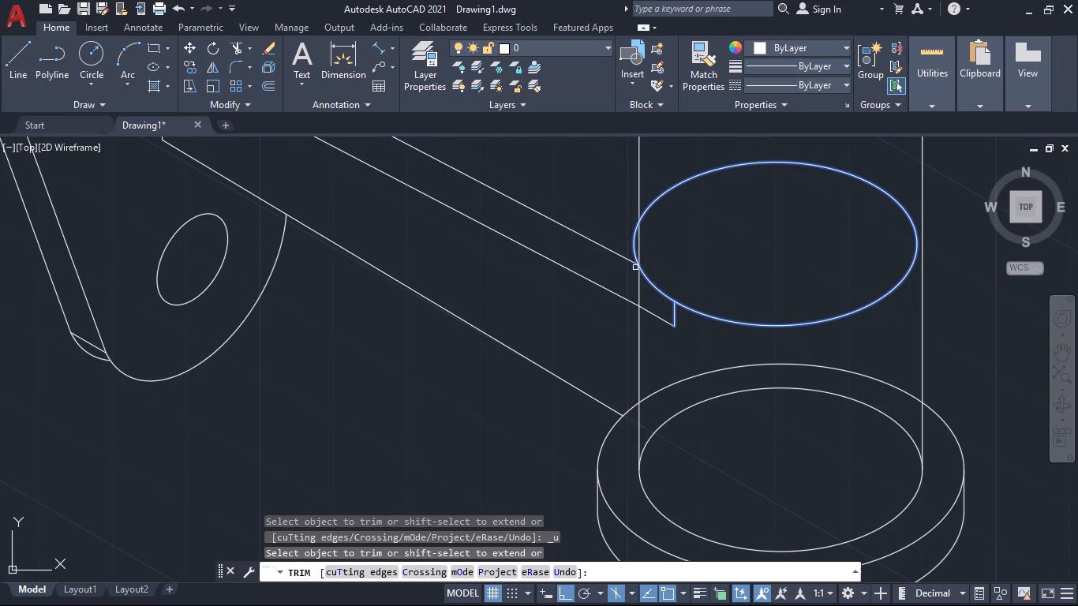
shift+click(601, 243)
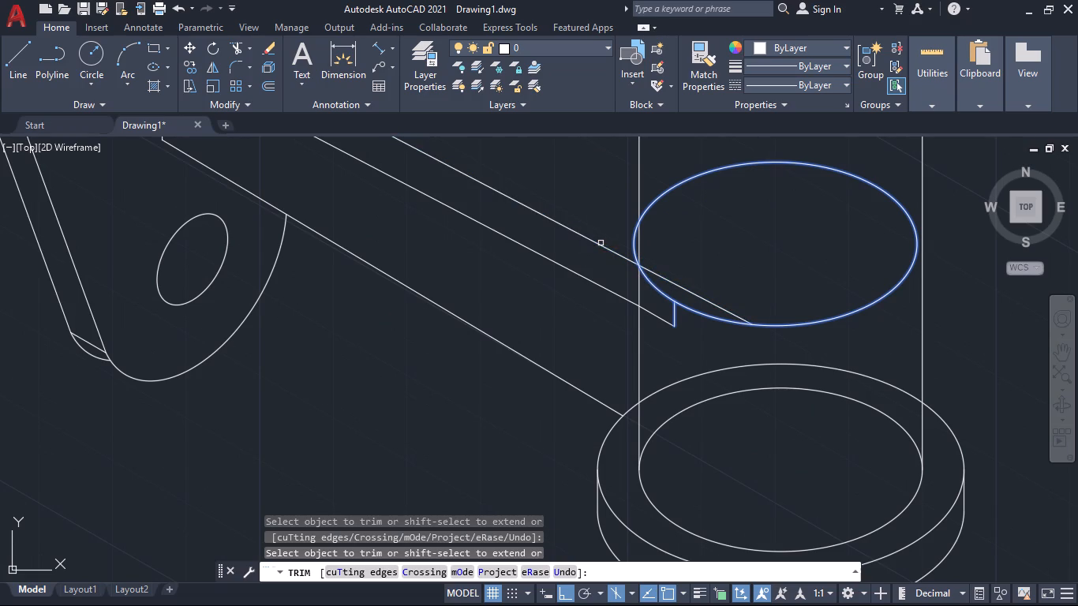
shift+click(675, 306)
click(693, 296)
key(Escape)
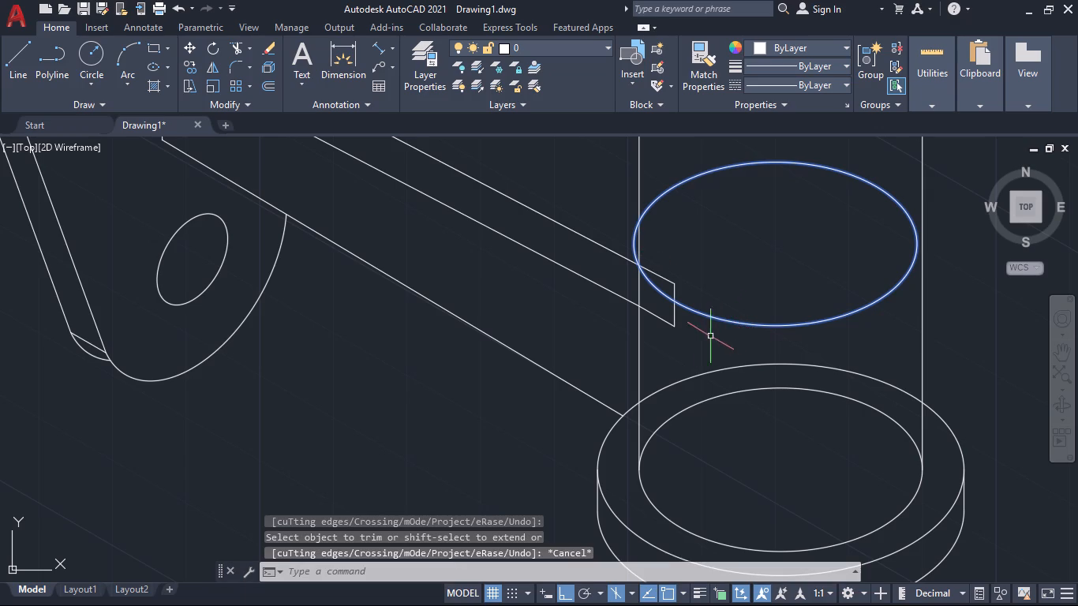
Extend the plate's bottom front edge to the vertical line, and trim away the 6 mm slanted line and the stub below the edge.
scroll(696, 337, down, 2)
scroll(698, 336, up, 3)
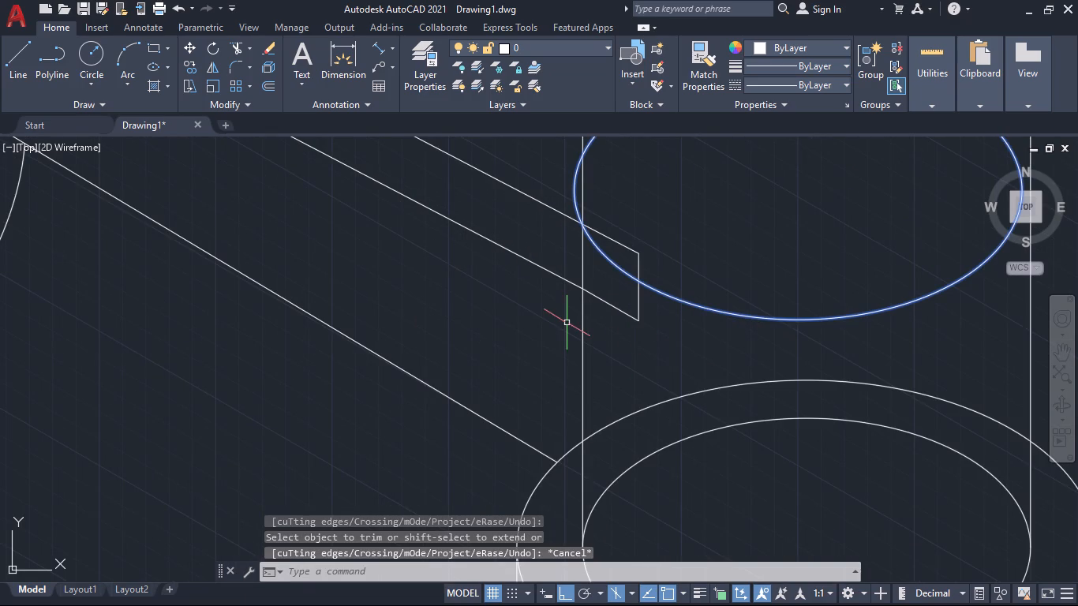
key(space)
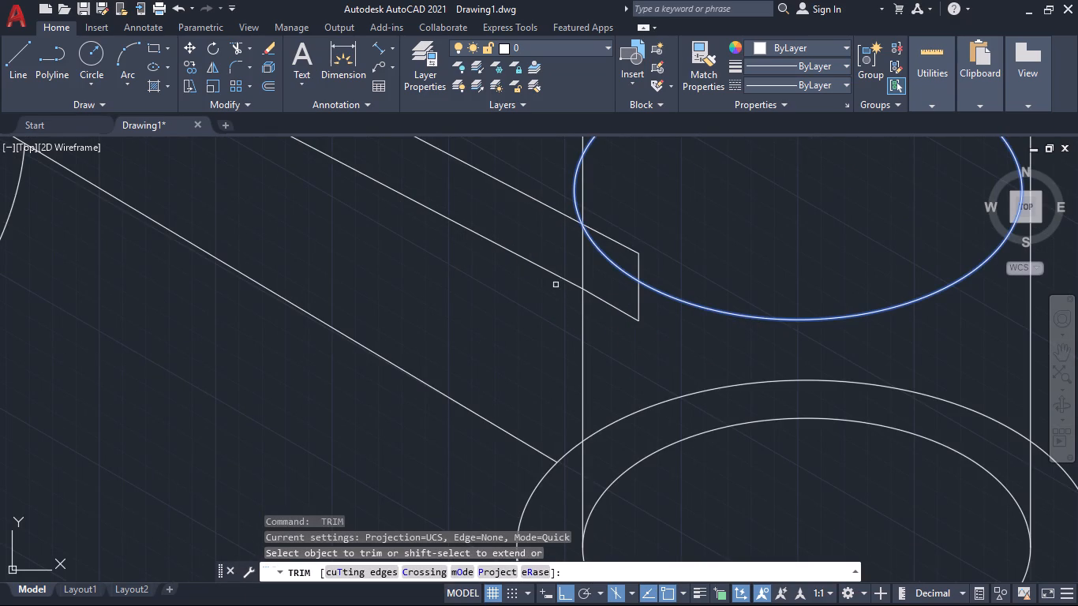
shift+click(560, 276)
scroll(616, 322, up, 3)
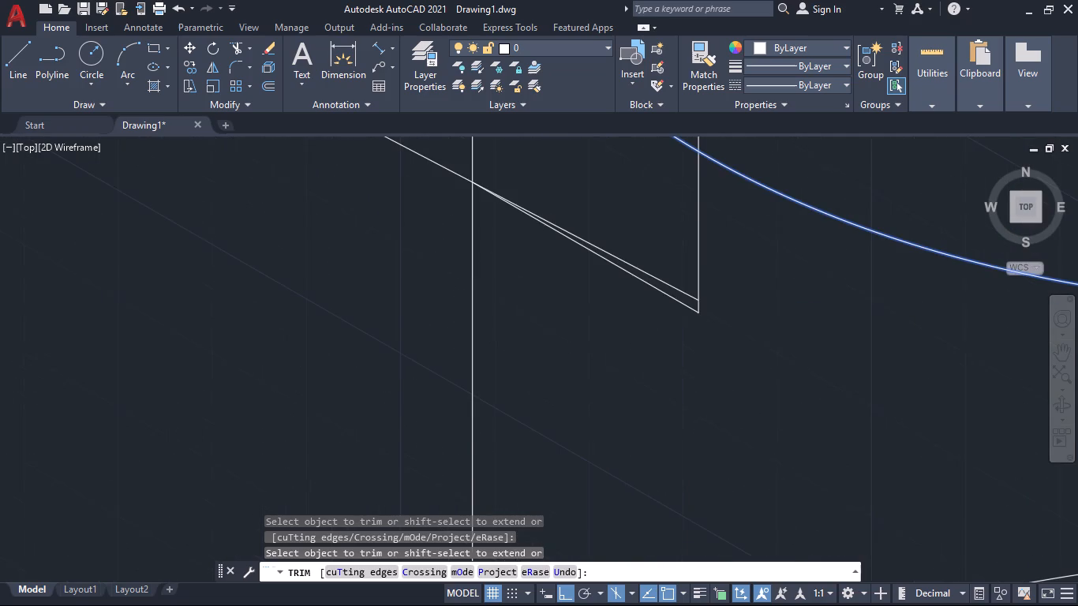
click(661, 295)
click(702, 311)
scroll(717, 313, down, 5)
scroll(737, 289, up, 1)
middle_drag(737, 289, 693, 282)
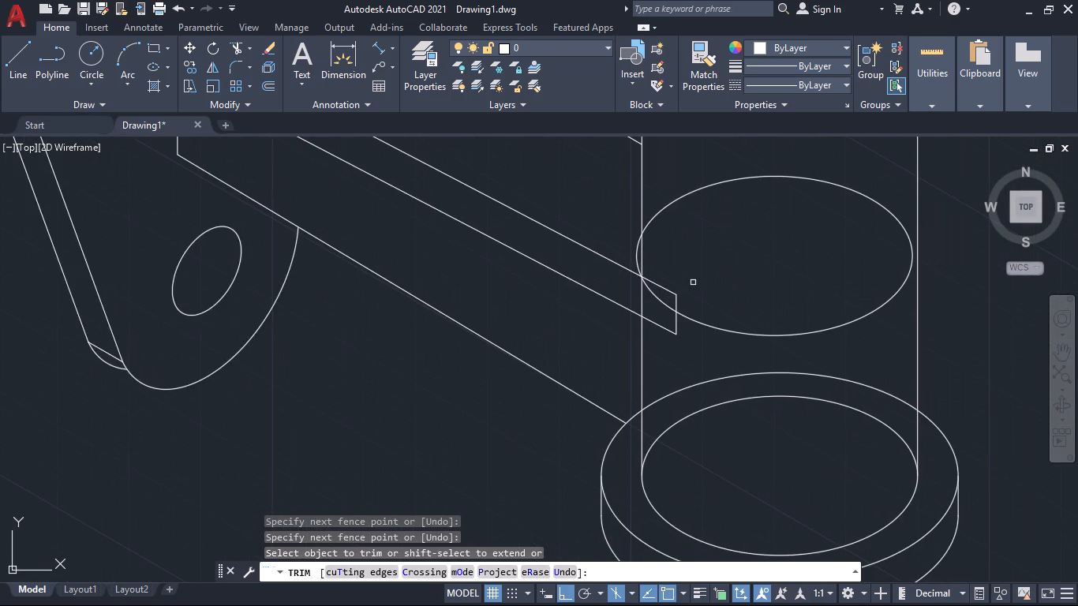
scroll(693, 282, up, 1)
scroll(701, 293, down, 2)
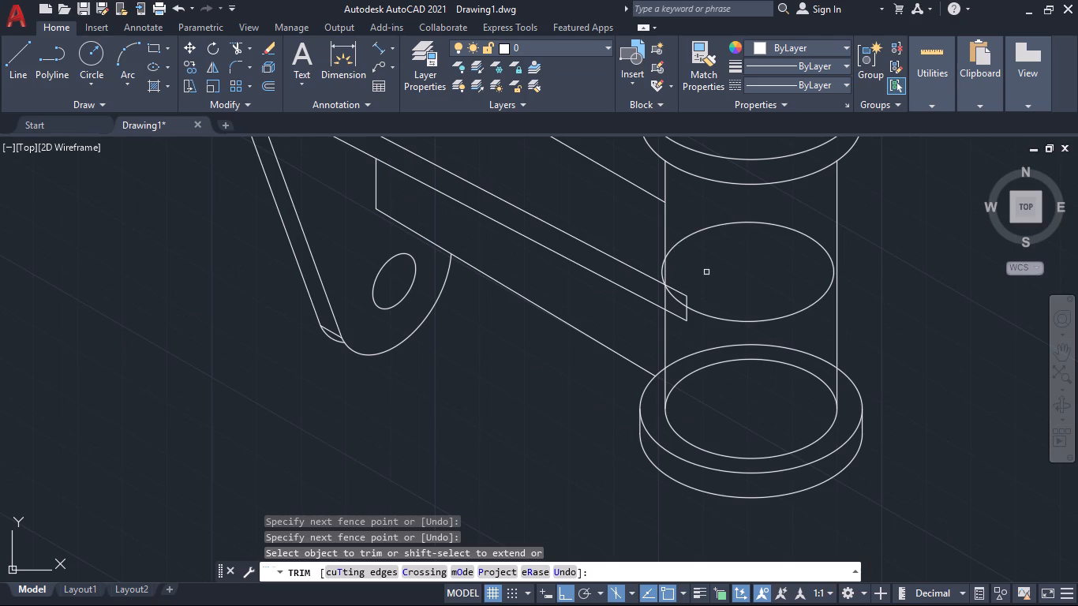
key(Escape)
Move the copied ellipse on the cylinder up so its curve meets the upper corner at the lower plate's short vertical end line.
double_click(754, 325)
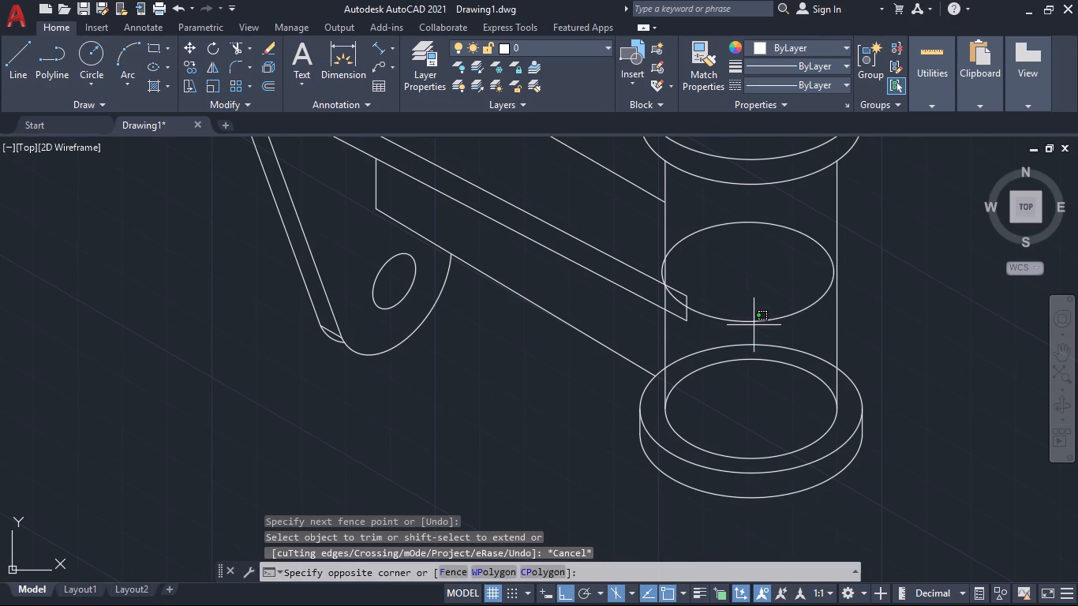
key(m)
key(Return)
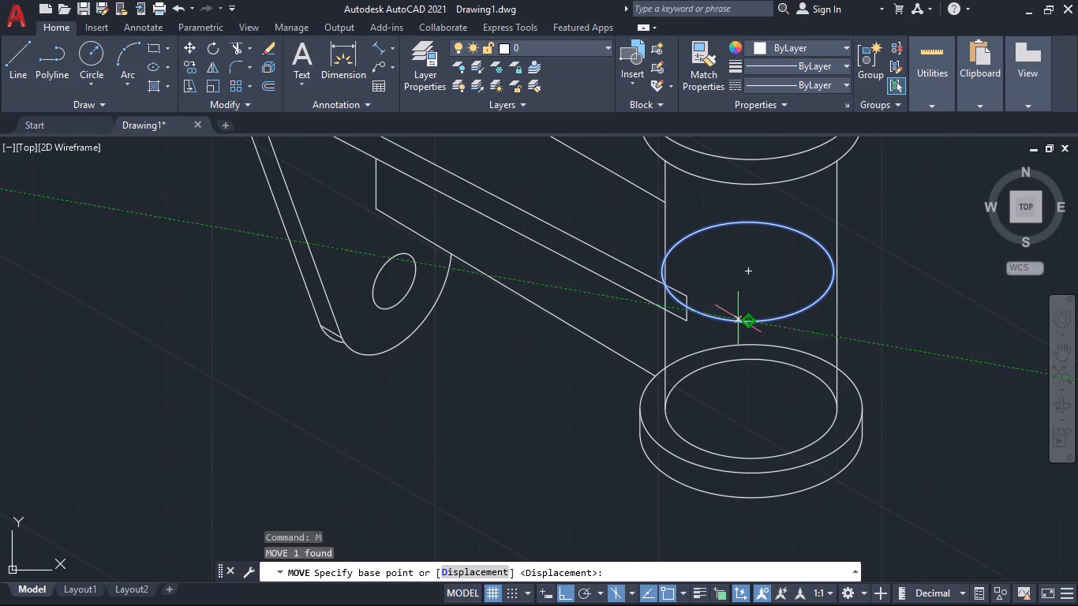
scroll(706, 320, up, 2)
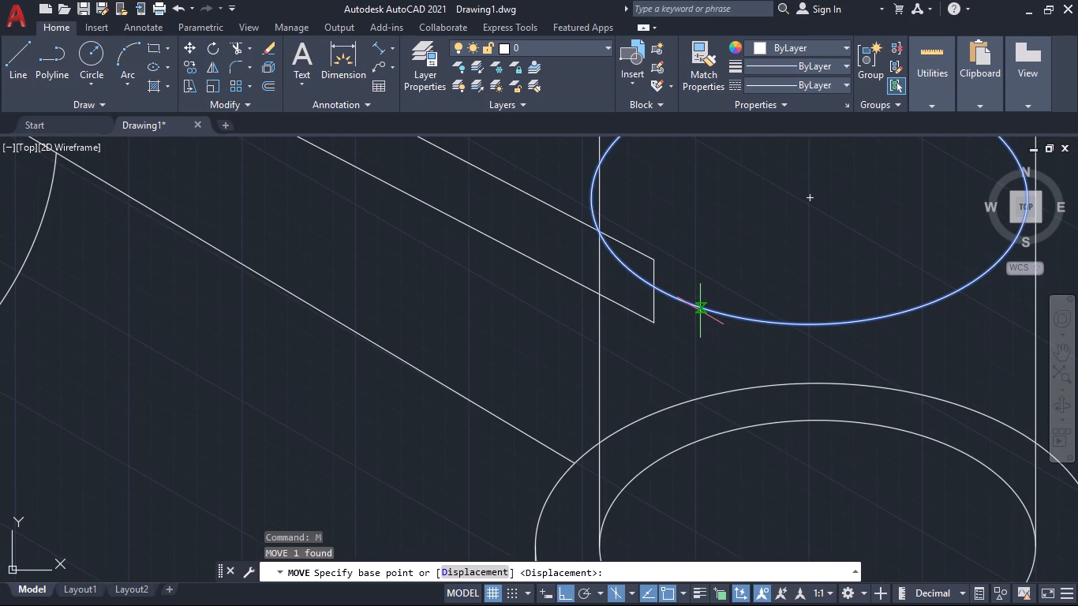
scroll(654, 288, up, 2)
click(654, 288)
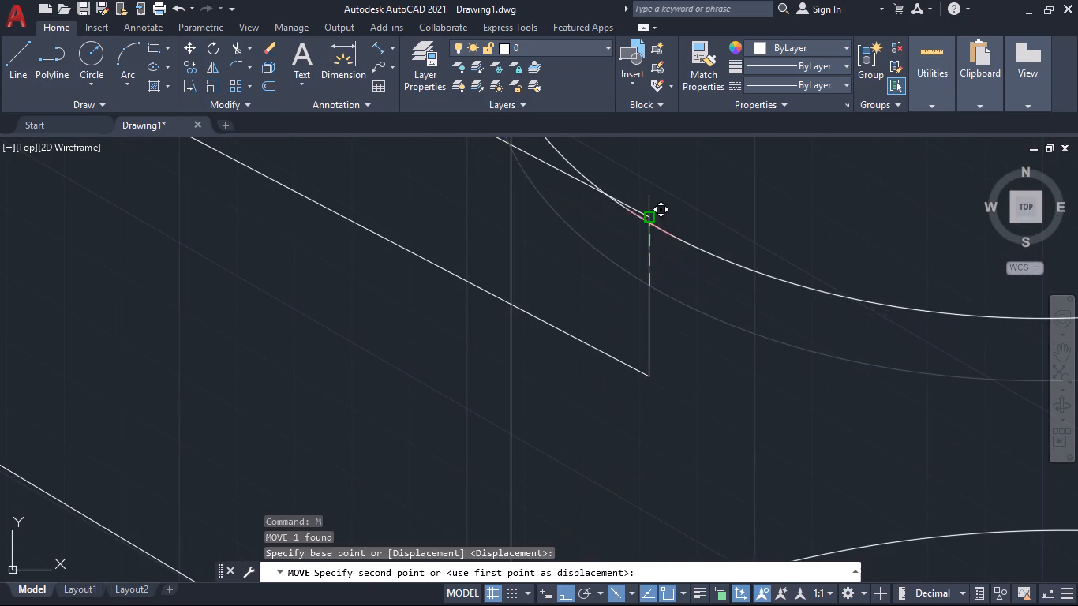
click(649, 220)
scroll(705, 292, down, 3)
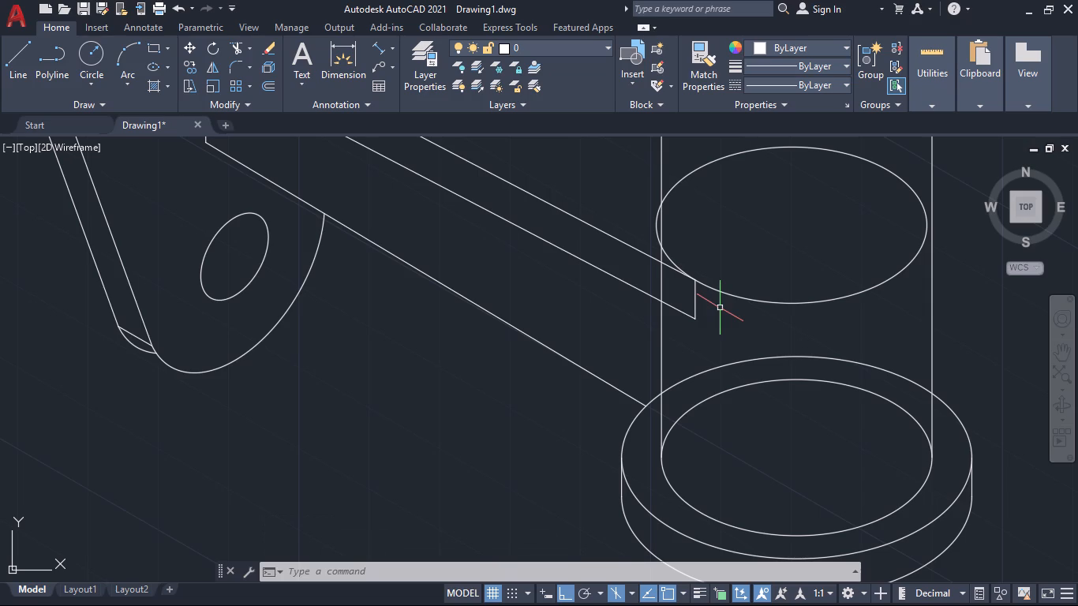
key(Escape)
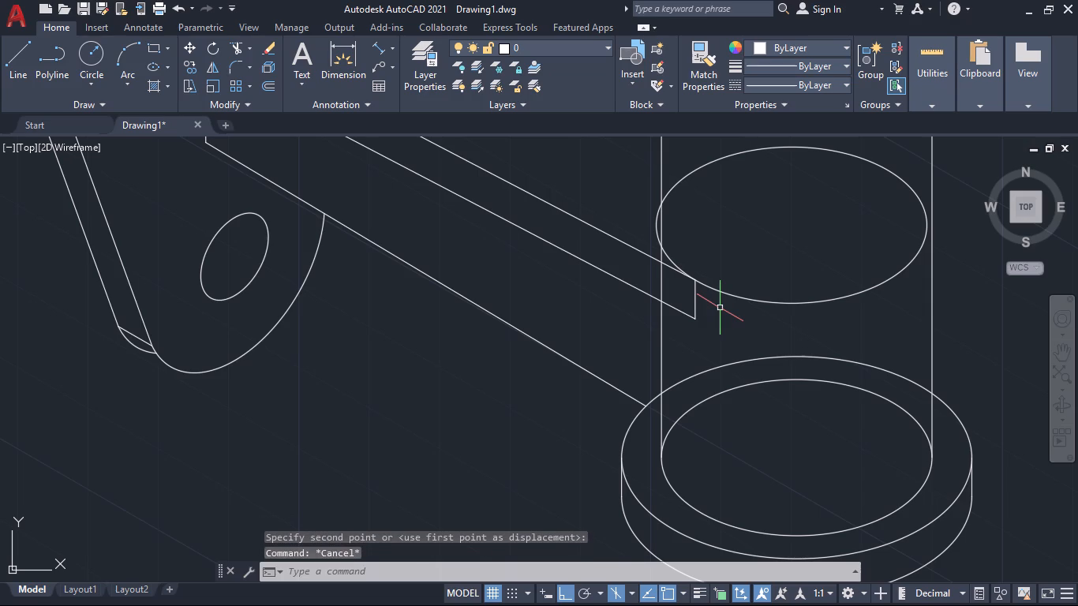
Trim the cylinder's left side between the ellipse and the plate's top edge, and the ellipse down to its short arc at the plate corner.
text(tr)
key(Return)
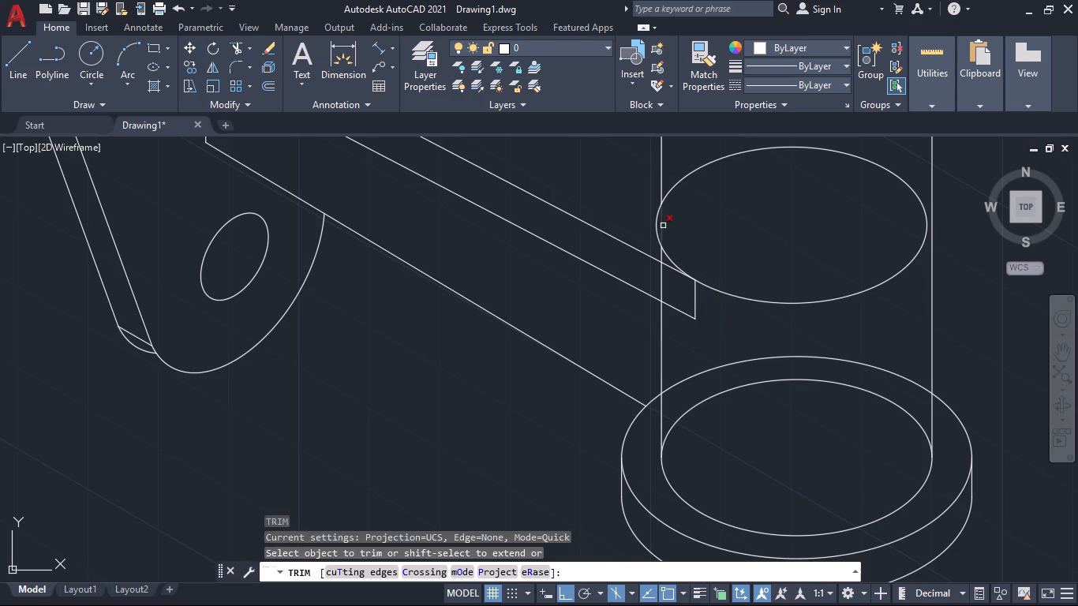
scroll(653, 249, up, 1)
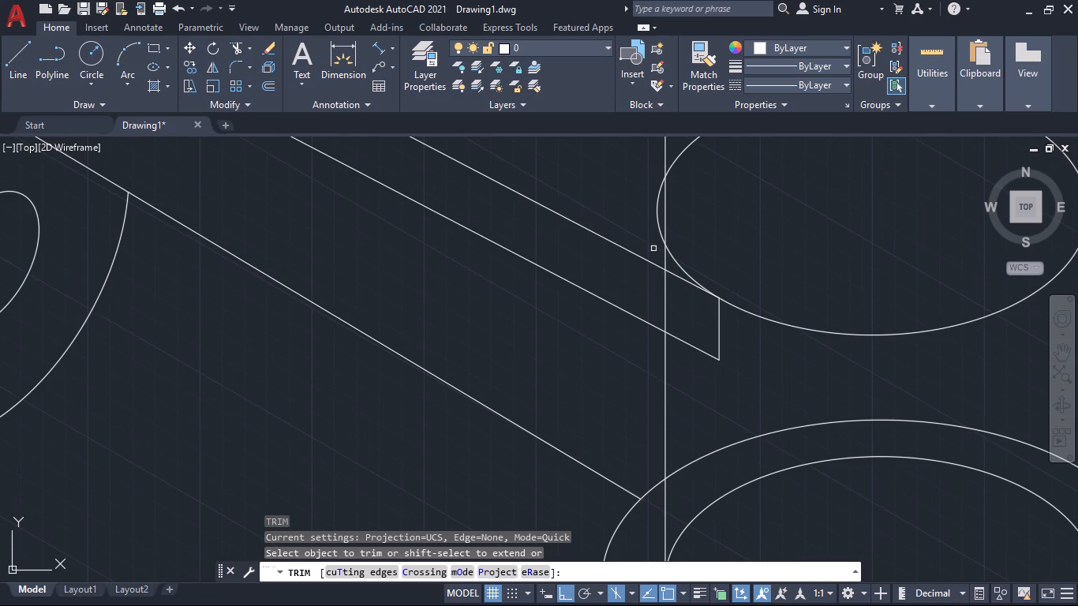
click(653, 249)
click(670, 260)
scroll(701, 238, down, 2)
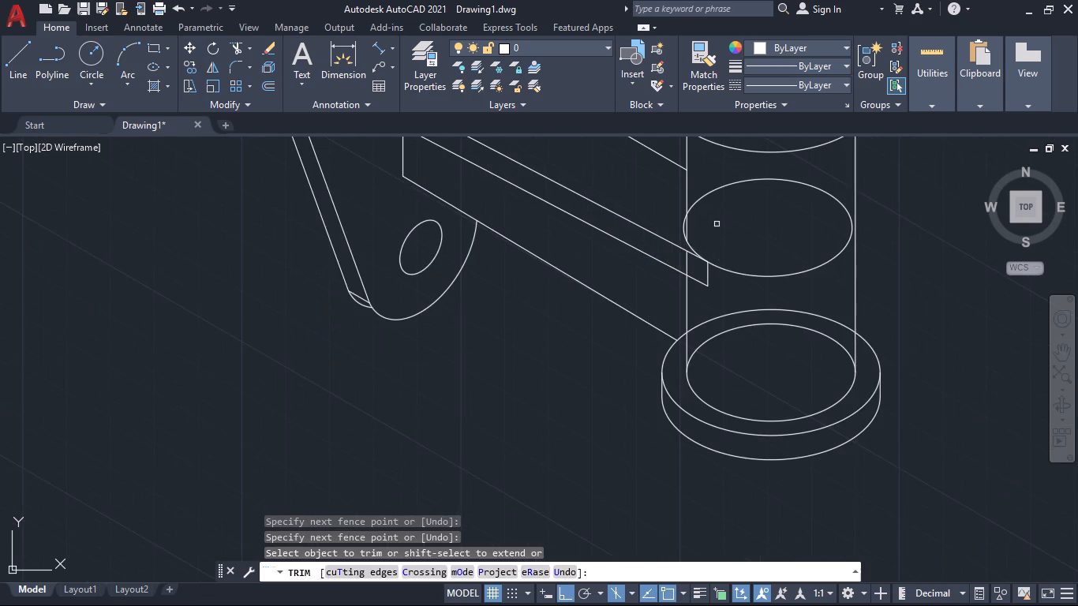
middle_drag(717, 224, 719, 257)
scroll(719, 238, down, 1)
scroll(717, 255, up, 2)
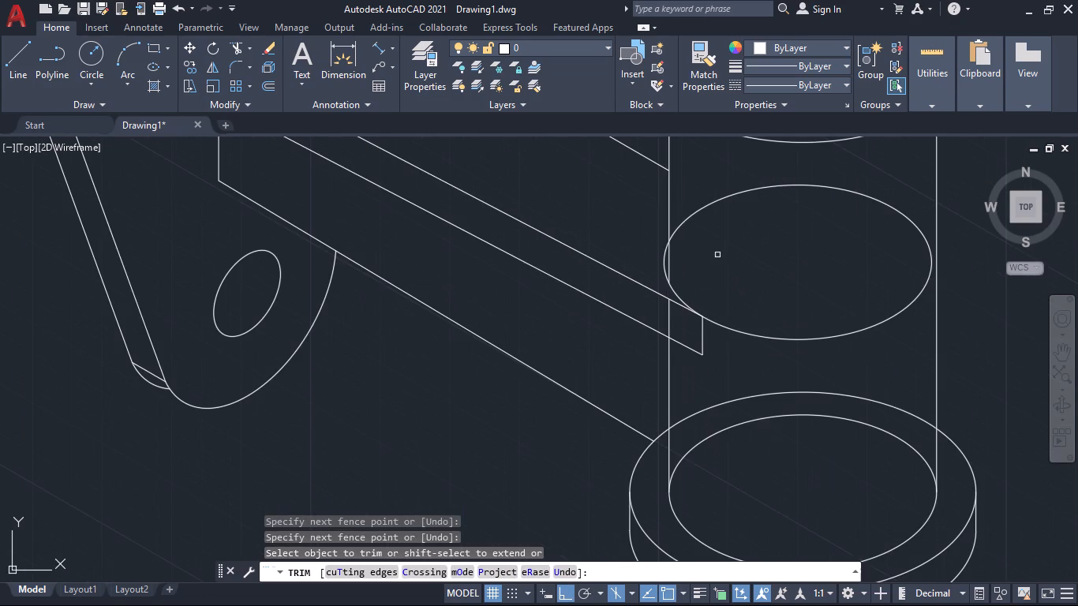
click(664, 257)
click(703, 197)
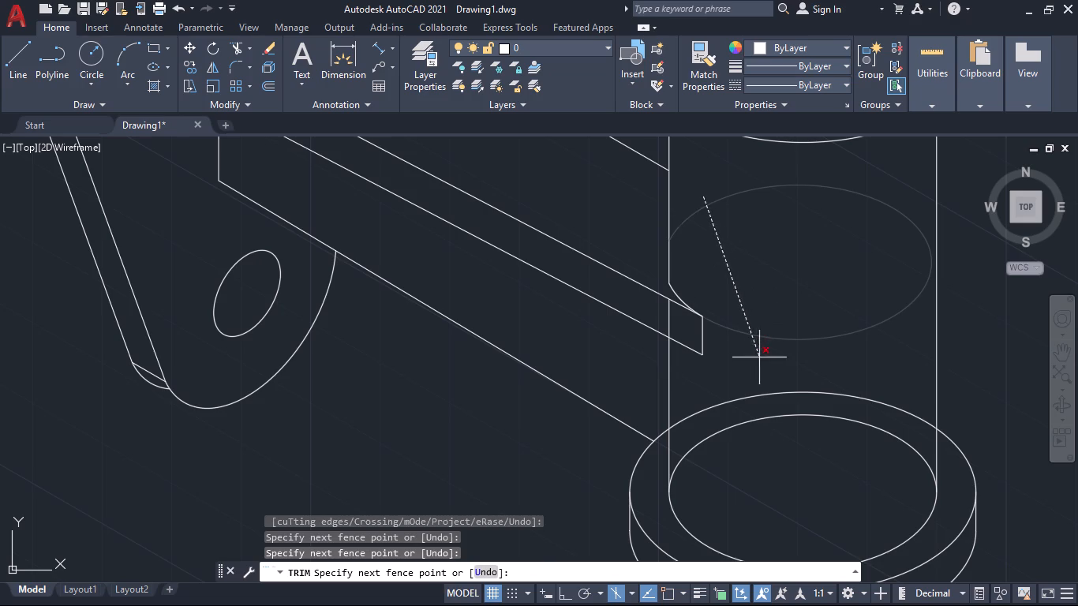
click(759, 357)
Trim away the back half of the inner ellipse on the cylinder's bottom flange.
scroll(759, 302, down, 2)
middle_drag(757, 305, 776, 285)
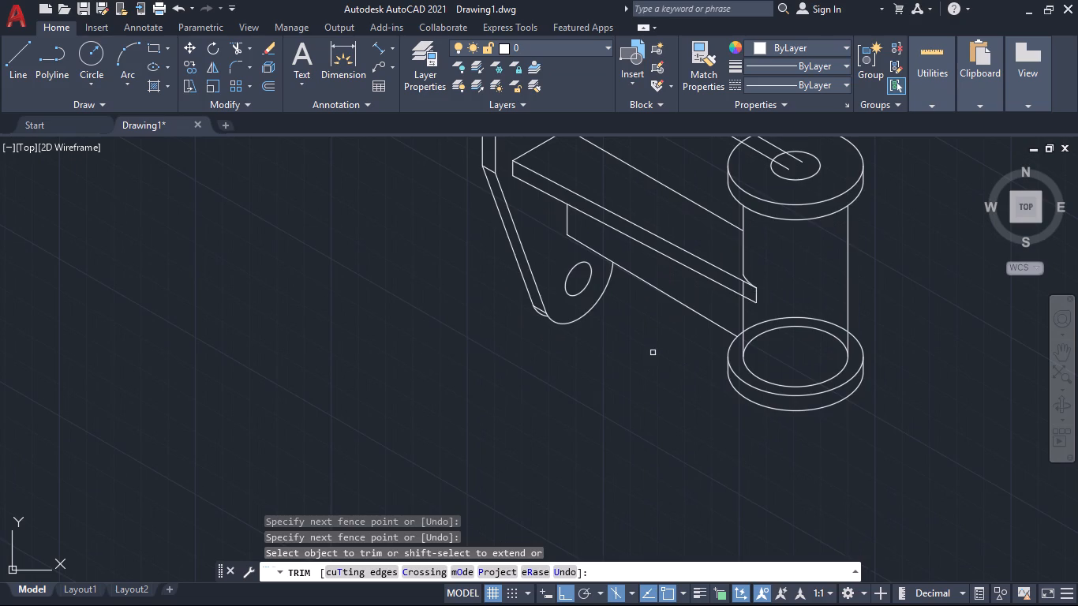
scroll(646, 358, down, 1)
middle_drag(626, 365, 596, 380)
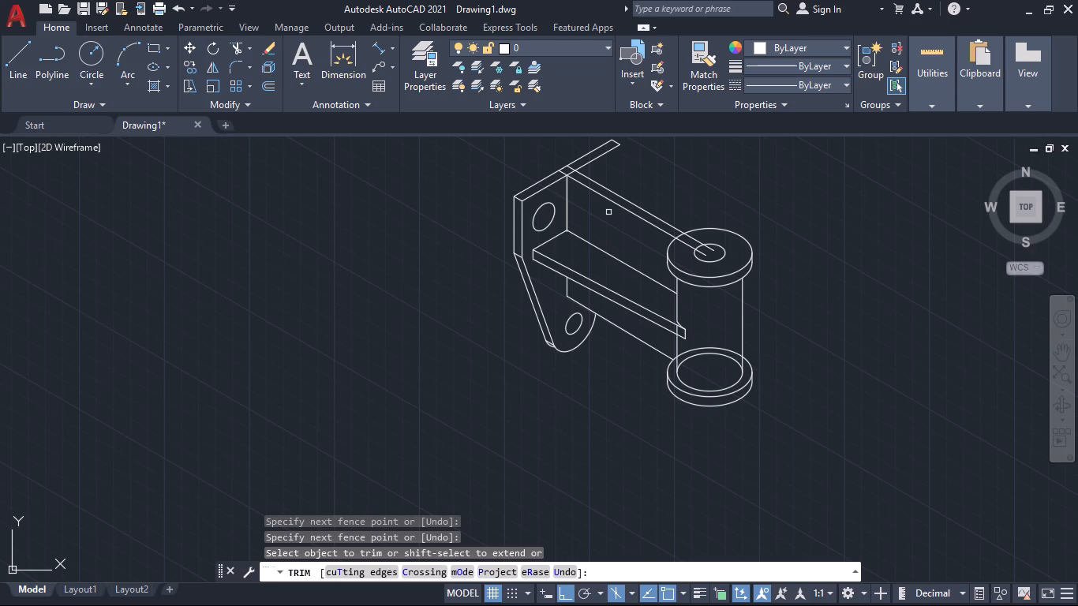
middle_drag(600, 219, 584, 290)
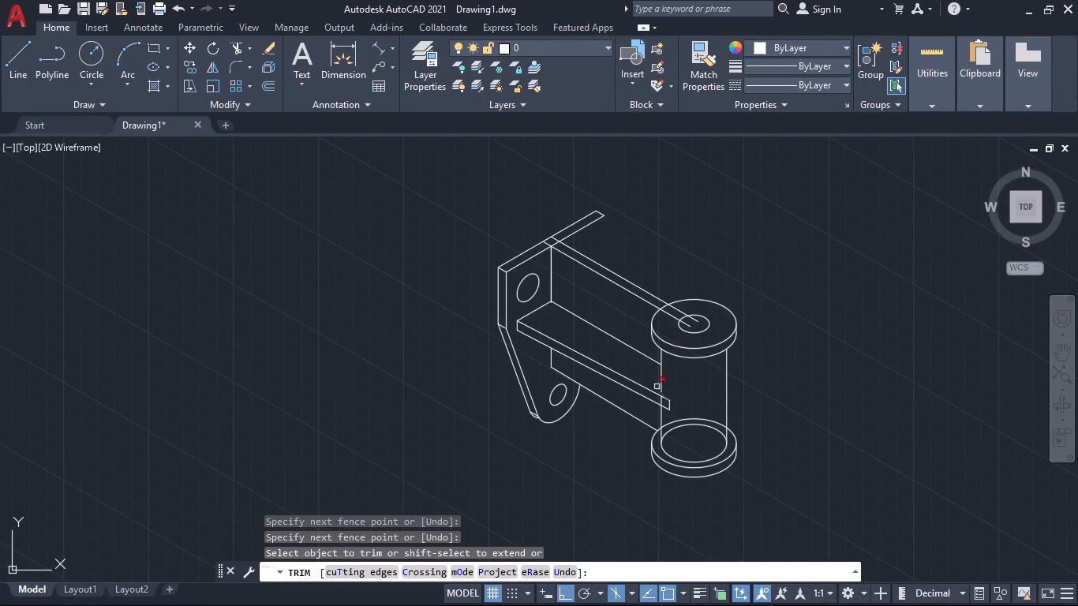
scroll(644, 380, up, 2)
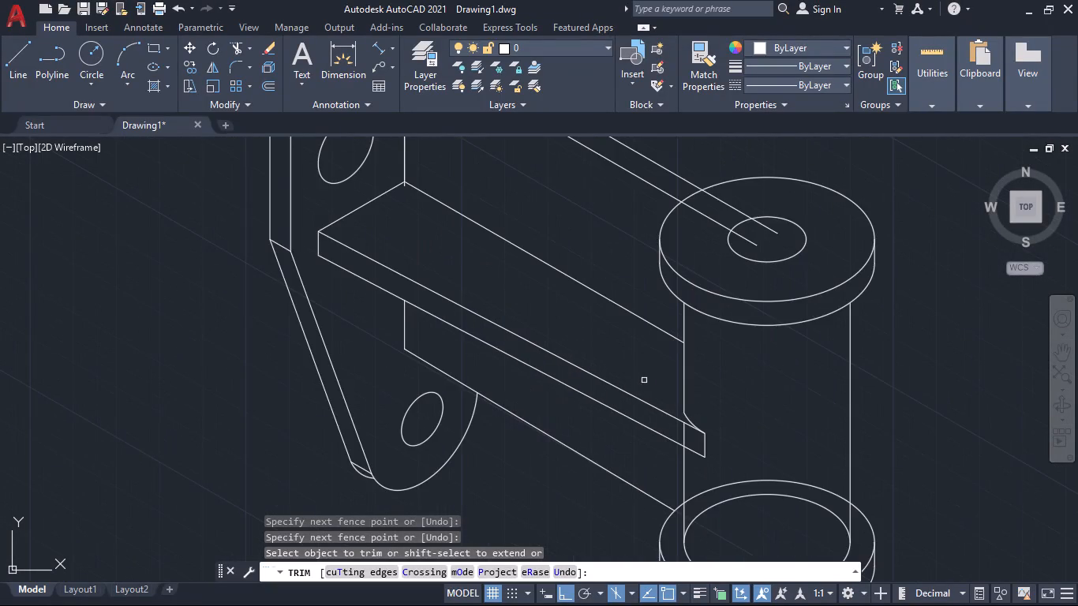
scroll(644, 380, down, 1)
middle_drag(638, 371, 638, 305)
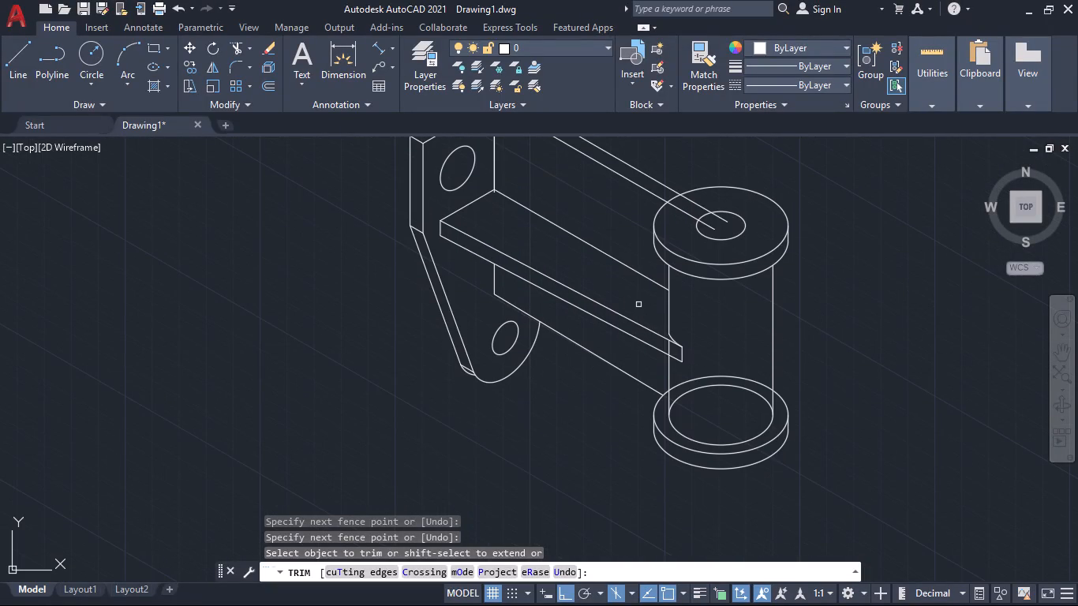
click(759, 398)
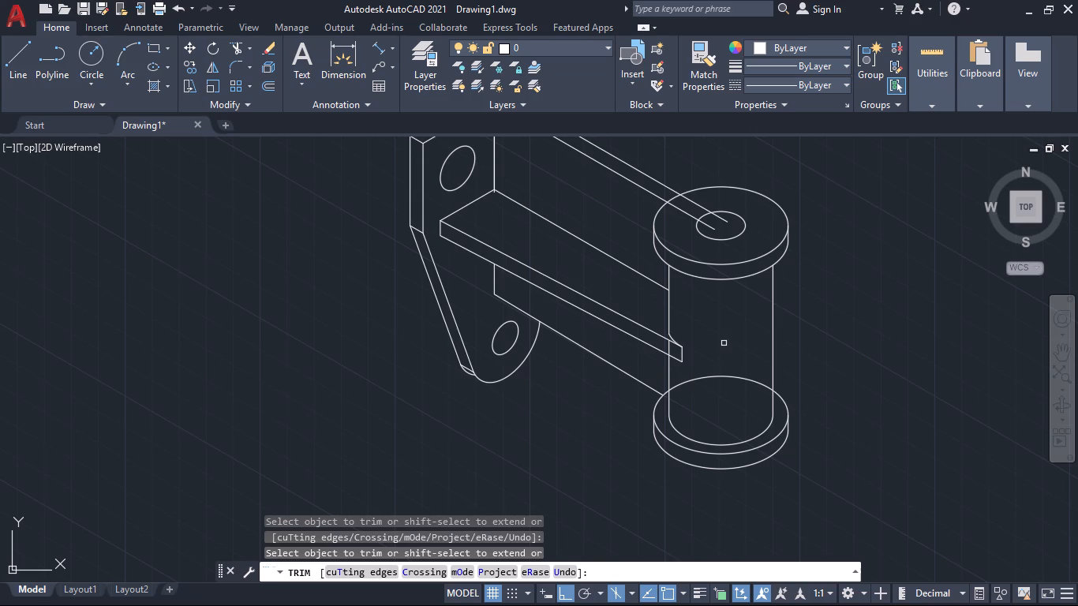
Trim the arm's two top lines off the top flange's face and hole, and trim the flange's rim between the two lines.
middle_drag(726, 325, 734, 342)
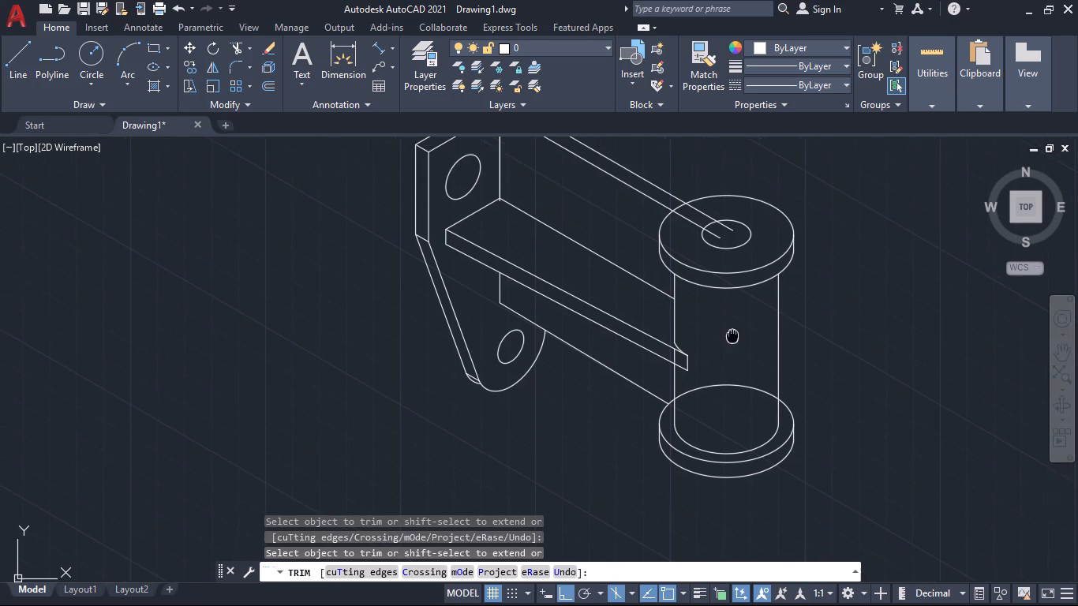
middle_drag(734, 342, 738, 388)
scroll(713, 296, up, 3)
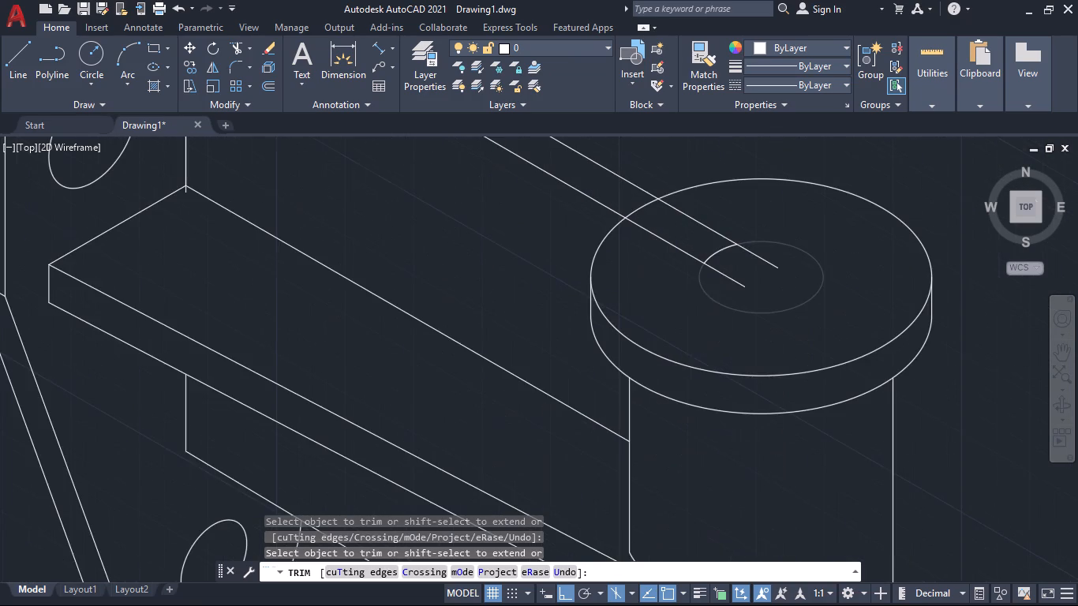
scroll(713, 296, up, 1)
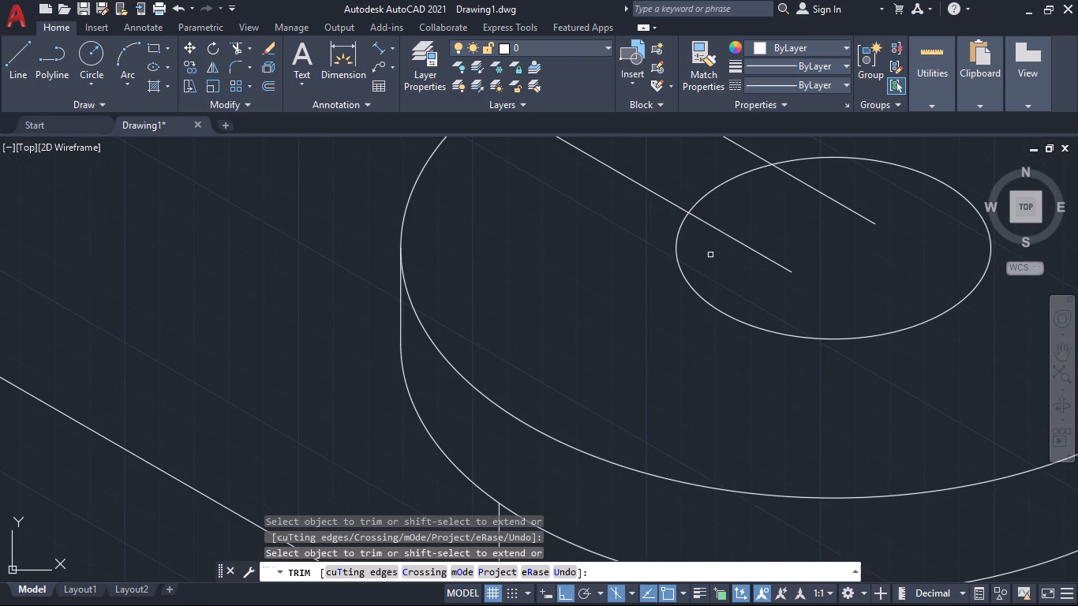
scroll(720, 262, down, 3)
click(720, 225)
click(680, 257)
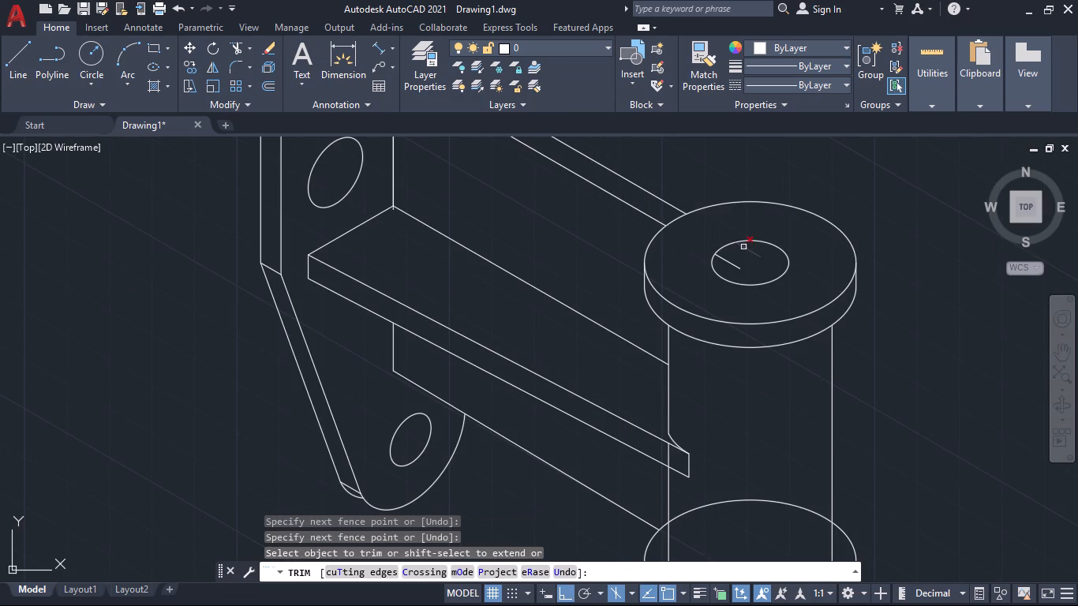
click(747, 252)
click(728, 267)
click(729, 265)
click(729, 265)
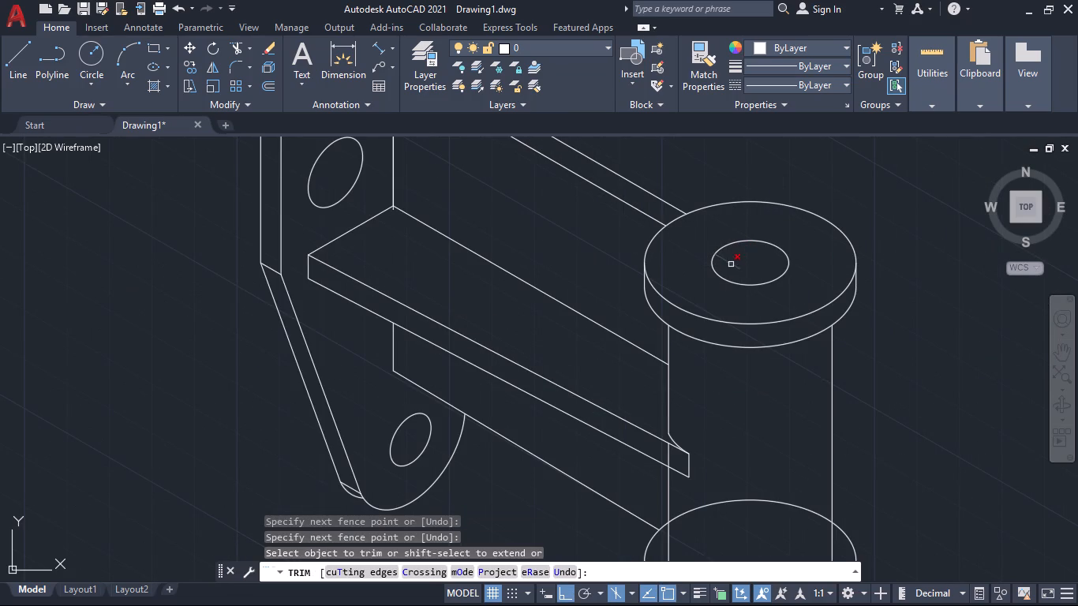
click(731, 261)
click(681, 225)
click(668, 211)
Trim away the leftover line segments where the arm's top edges cross the top face of the holed back plate.
scroll(694, 273, down, 2)
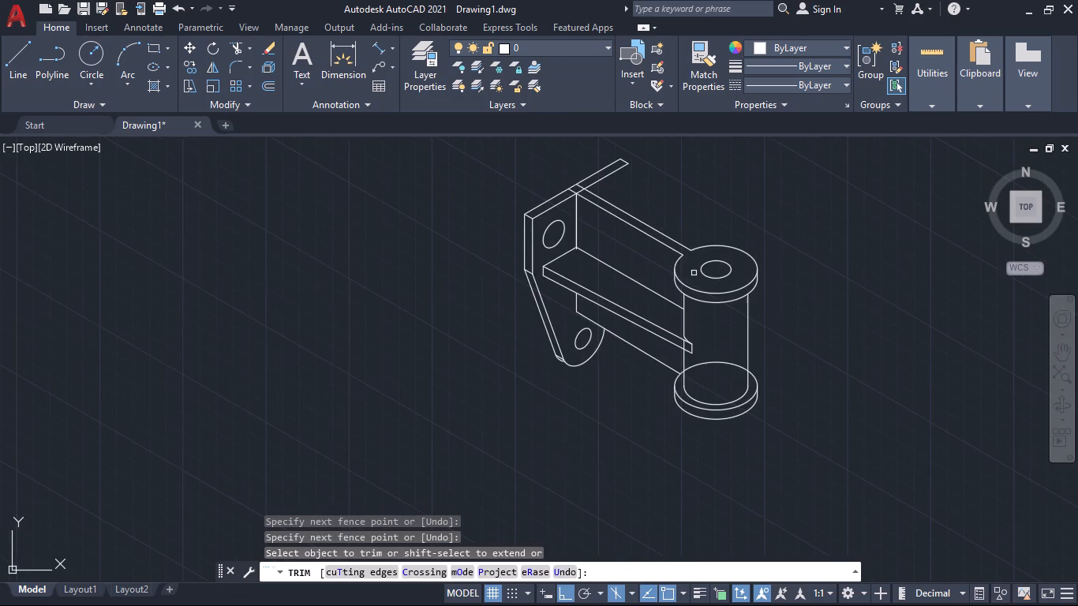
middle_drag(654, 256, 732, 358)
scroll(655, 294, up, 4)
drag(597, 301, 722, 233)
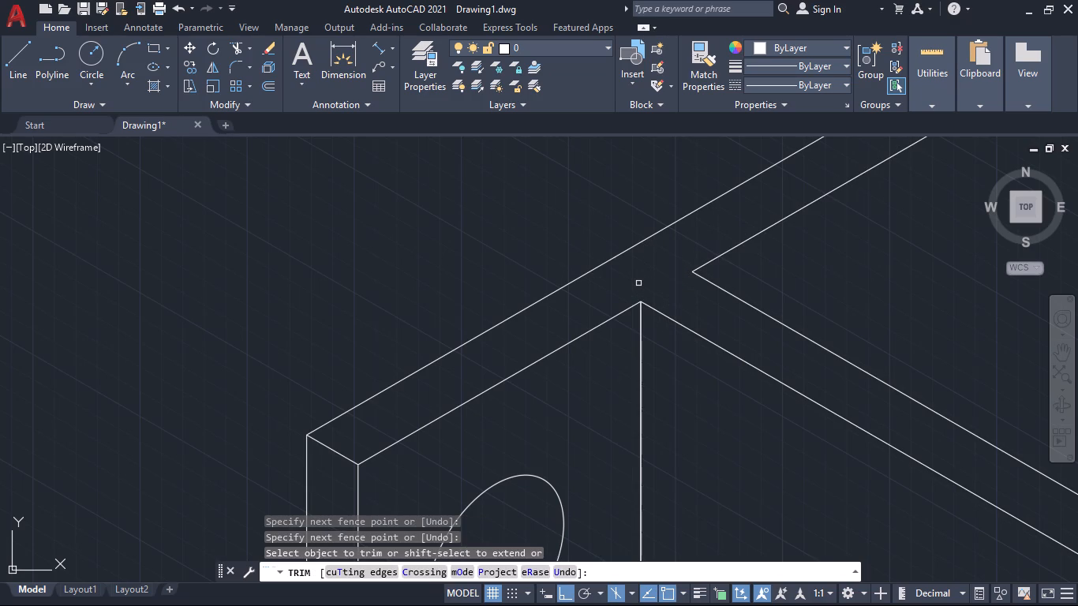
Switch to Google Chrome from the desktop and enter the tryfuji.app address.
key(super+d)
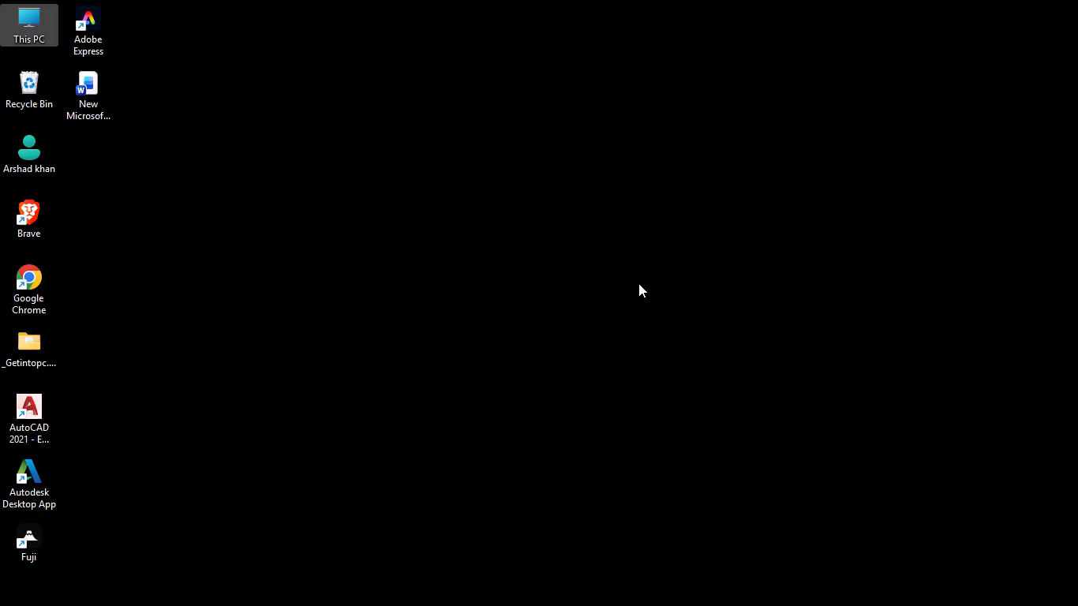
click(37, 279)
double_click(37, 279)
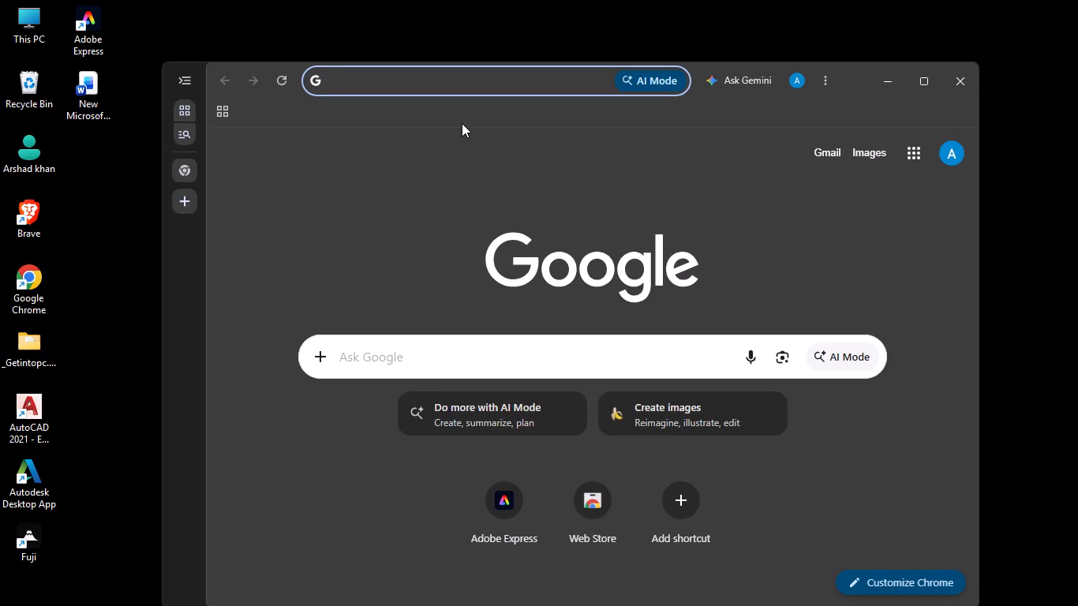
text(try)
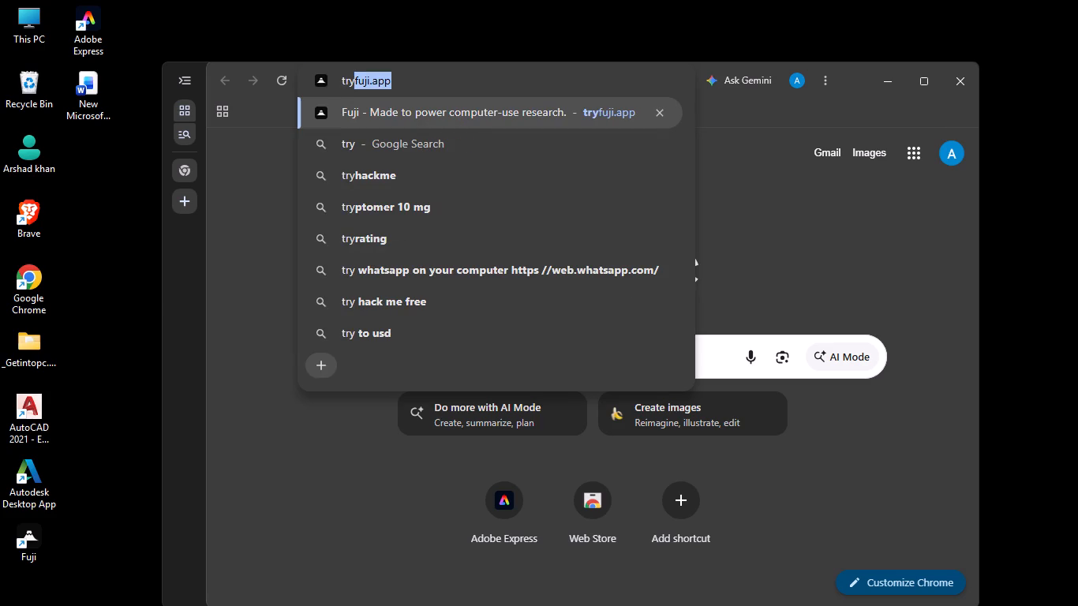
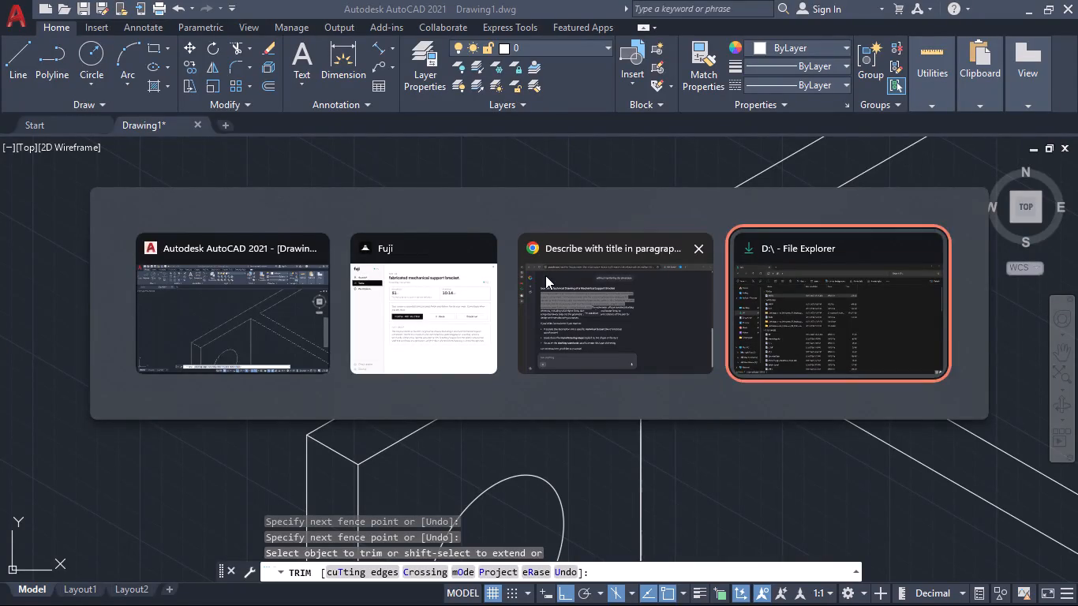
Switch to the Fuji window.
key(alt+Tab)
key(alt+Tab)
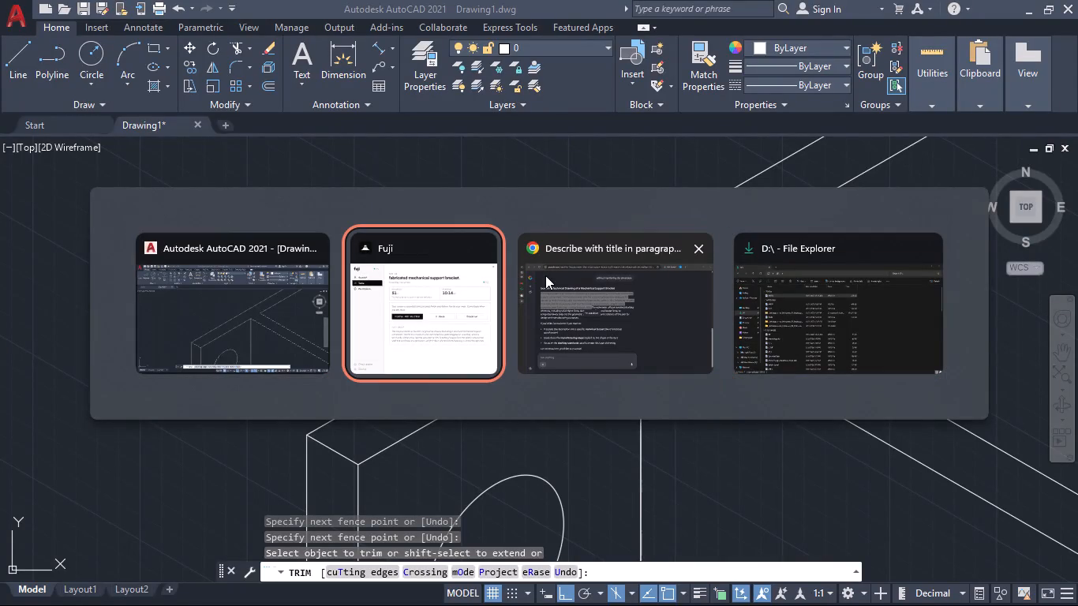
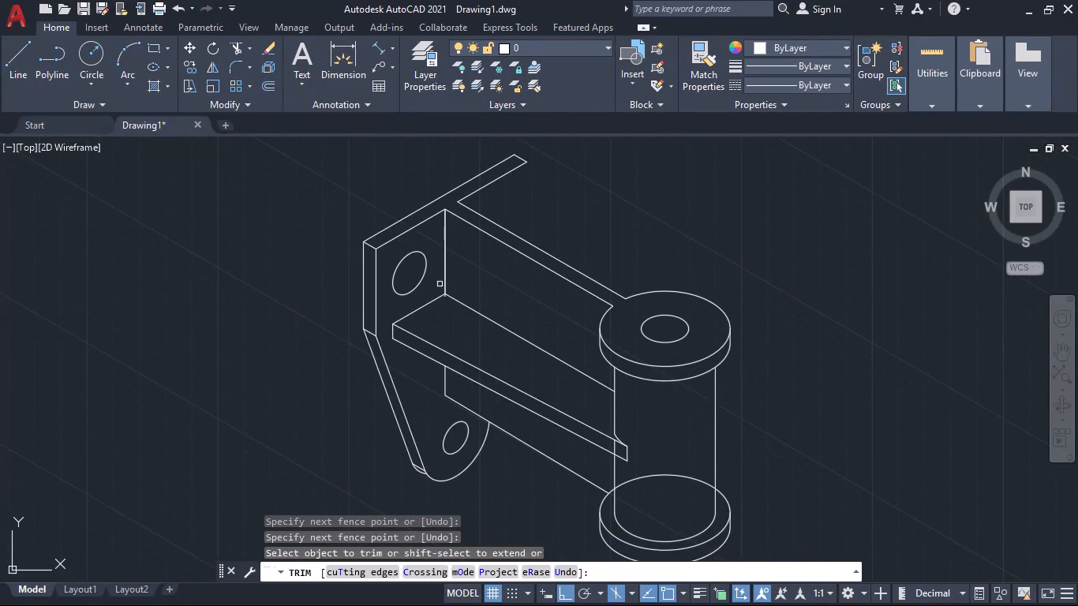
Trim the short vertical stub extending below the inner corner where the lower plate meets the arm and the holed plate.
scroll(440, 284, up, 5)
scroll(440, 289, down, 4)
scroll(445, 318, up, 4)
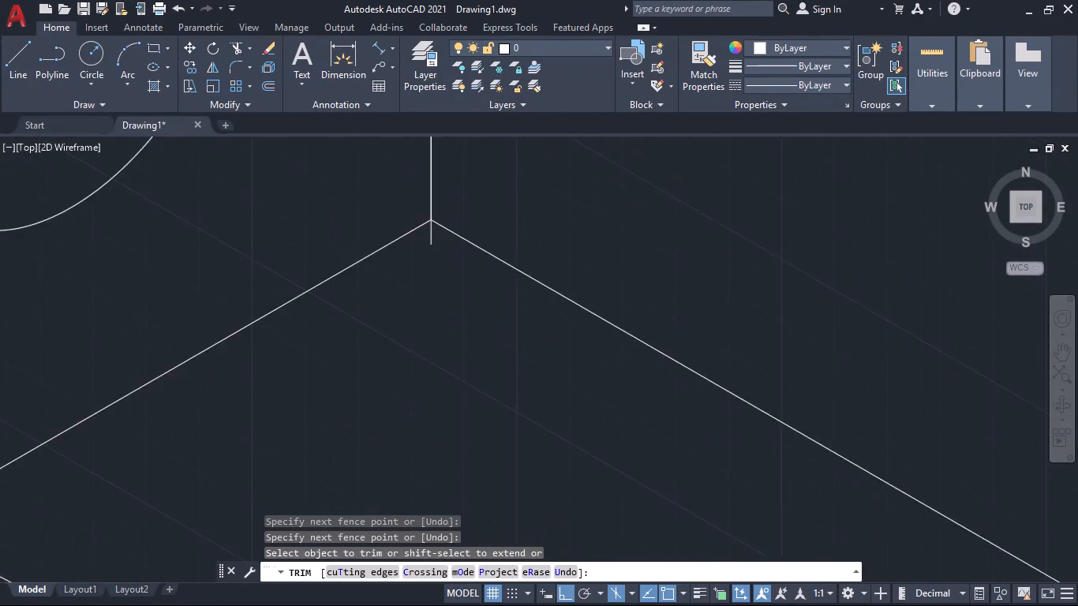
scroll(445, 318, up, 2)
middle_drag(426, 217, 511, 420)
click(488, 324)
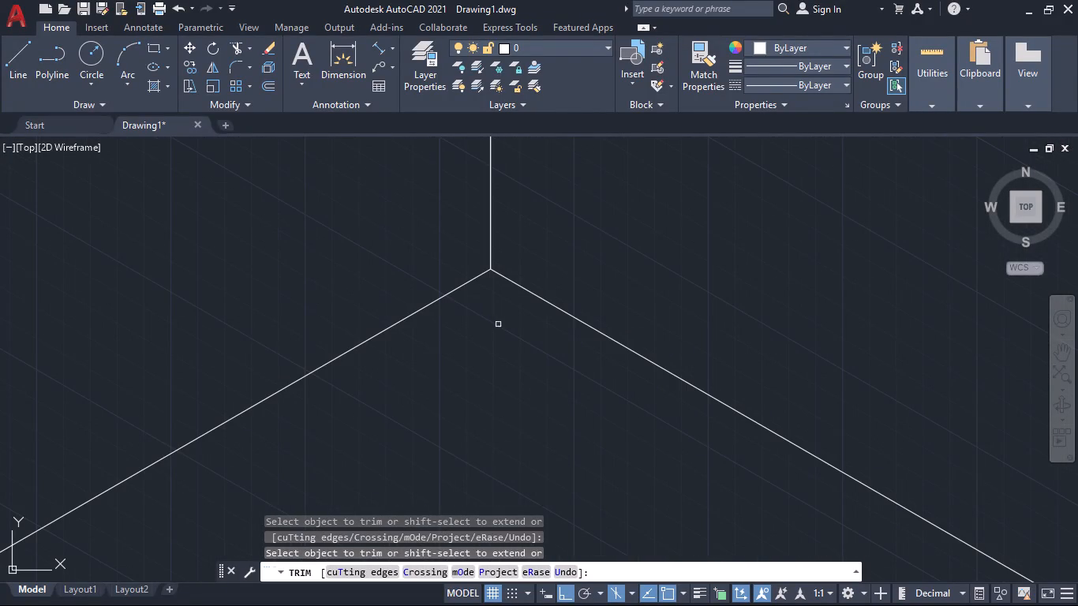
Trim away the duplicate vertical line overlapping the corner edge between the holed plate and the arm.
scroll(515, 384, down, 6)
middle_drag(625, 383, 518, 278)
middle_drag(550, 310, 573, 390)
scroll(420, 283, up, 3)
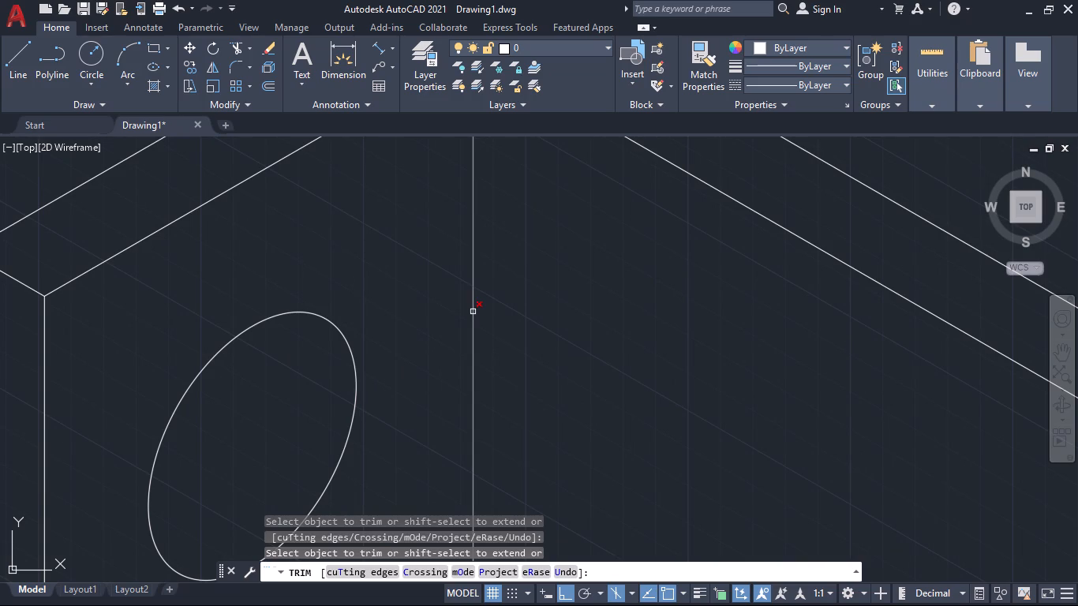
click(473, 312)
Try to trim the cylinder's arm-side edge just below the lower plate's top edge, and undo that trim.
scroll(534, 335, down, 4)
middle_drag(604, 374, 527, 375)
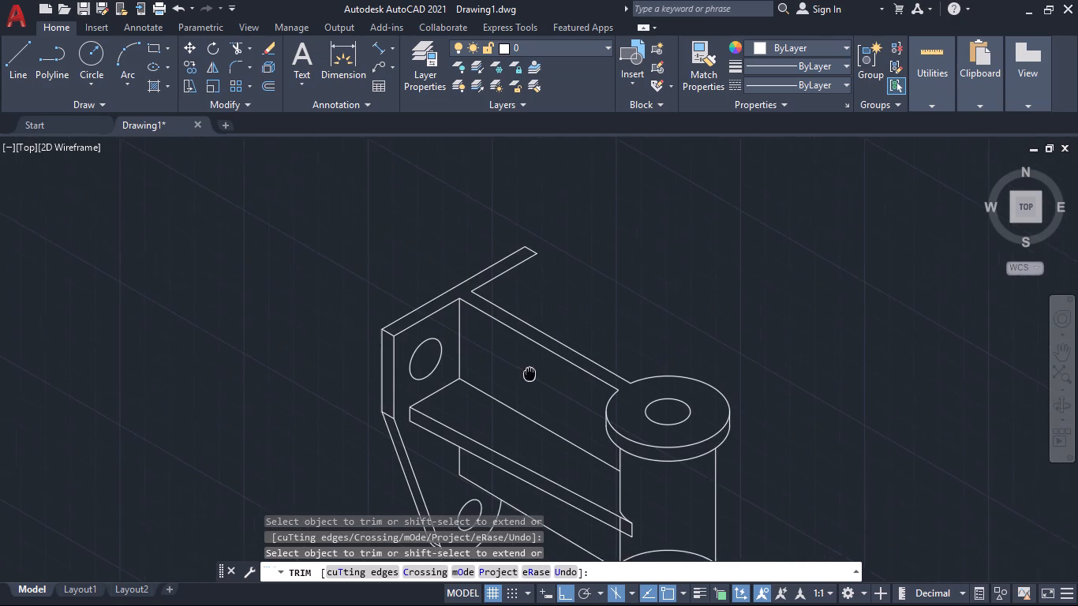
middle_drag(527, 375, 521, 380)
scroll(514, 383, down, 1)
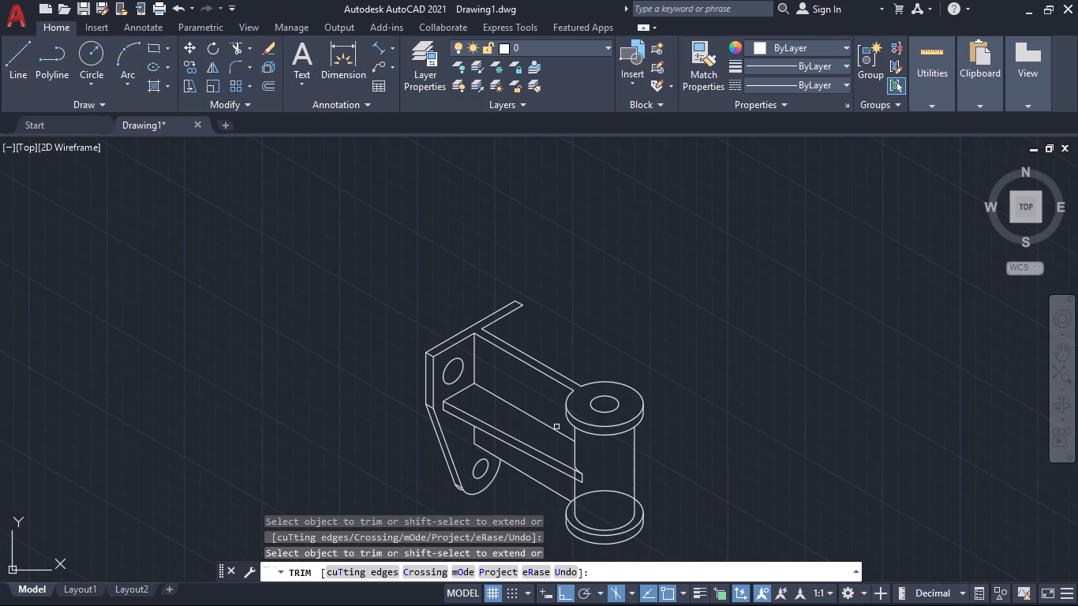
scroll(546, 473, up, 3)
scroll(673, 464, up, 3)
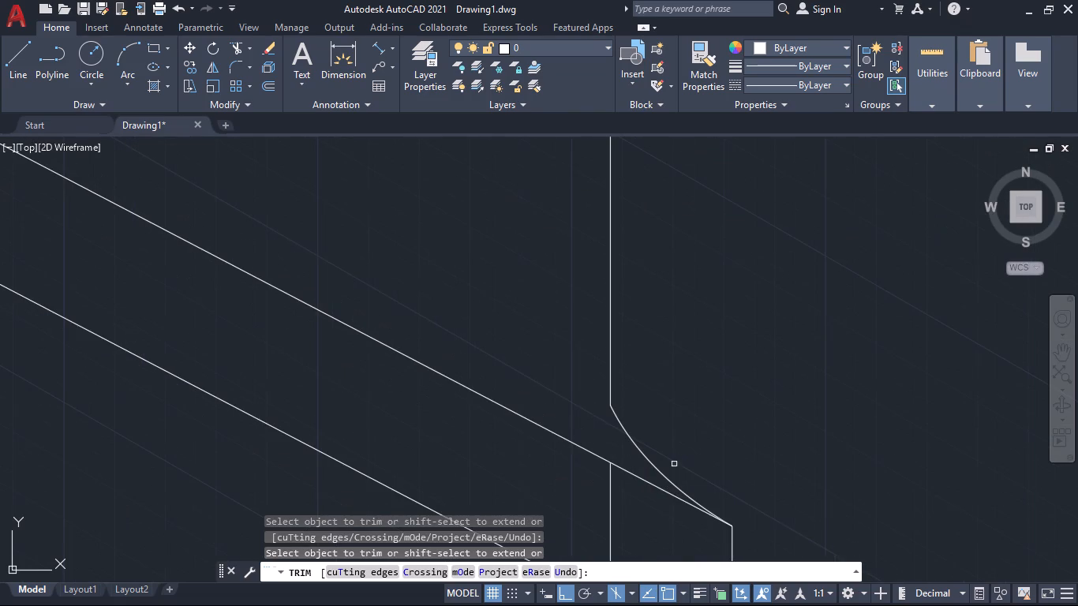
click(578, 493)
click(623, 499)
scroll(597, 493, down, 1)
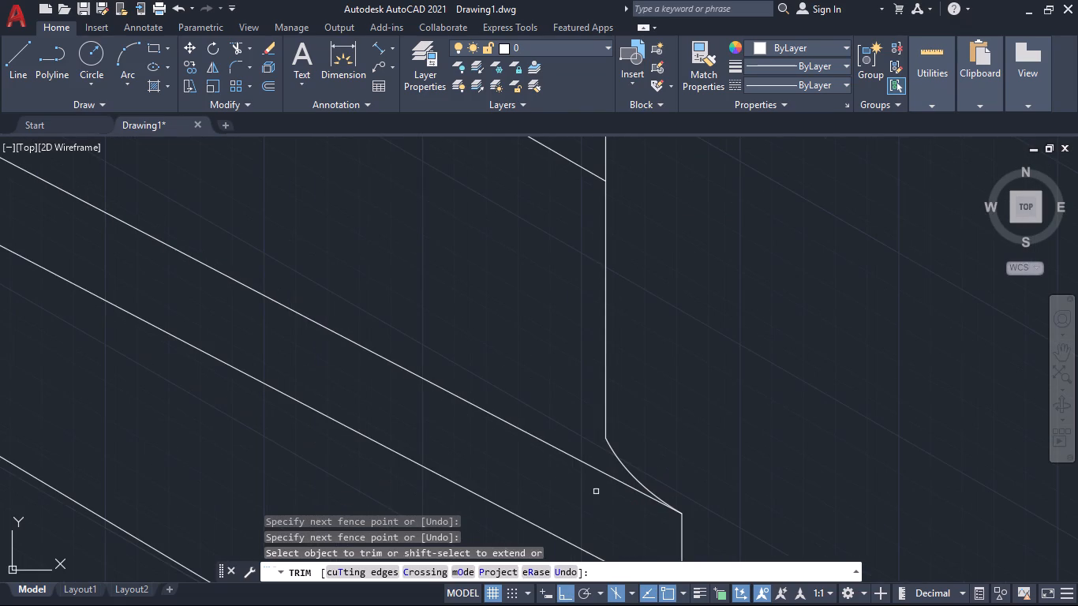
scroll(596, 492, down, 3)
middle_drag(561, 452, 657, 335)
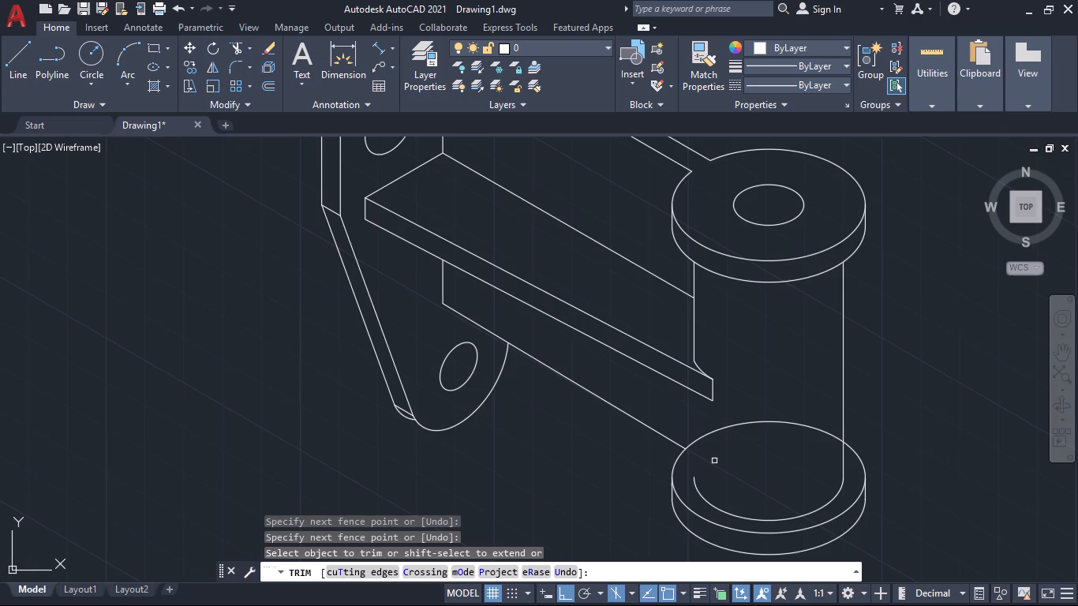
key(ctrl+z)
Trim only the segment of the cylinder's arm-side edge that crosses the front face of the lower plate's end.
scroll(710, 455, down, 5)
middle_drag(758, 488, 711, 411)
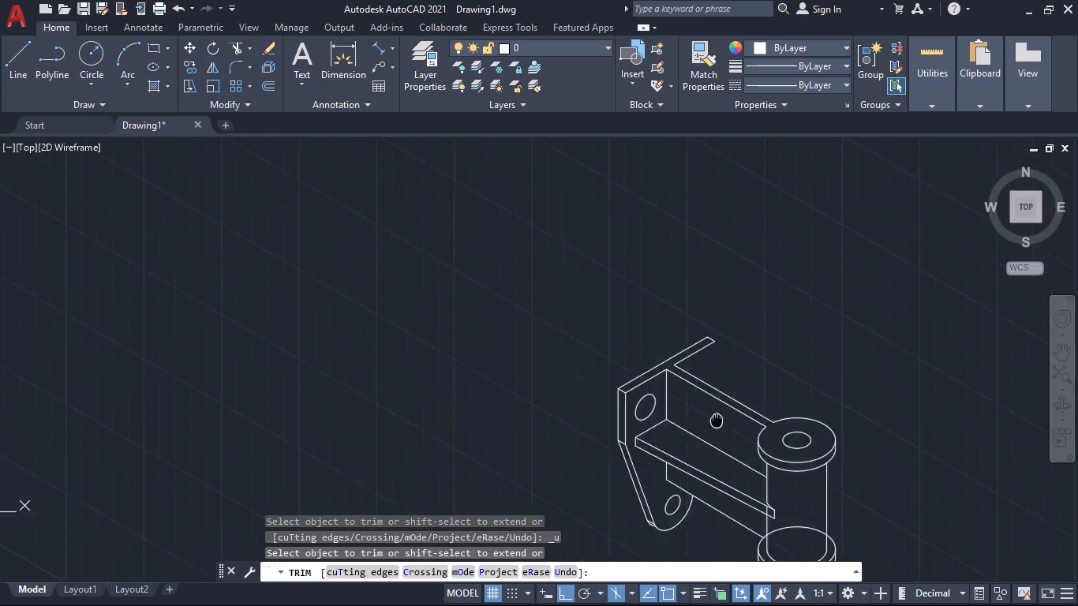
middle_drag(711, 411, 673, 342)
scroll(731, 432, up, 4)
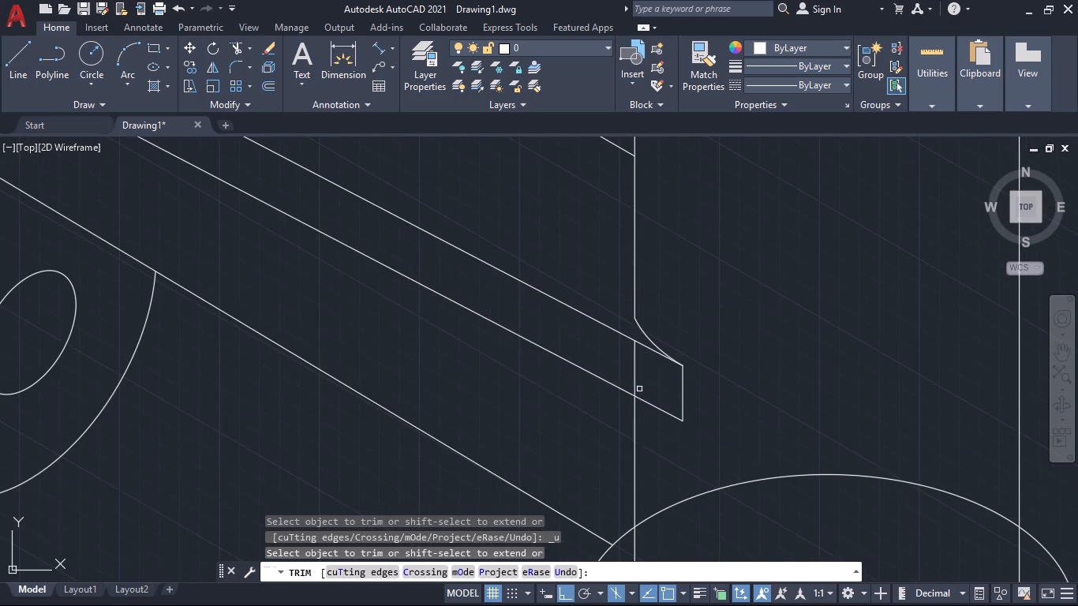
click(639, 389)
click(628, 380)
Trim the hidden arc of the bottom flange's upper ellipse that lies inside the cylinder body, and finish trimming.
scroll(710, 433, down, 3)
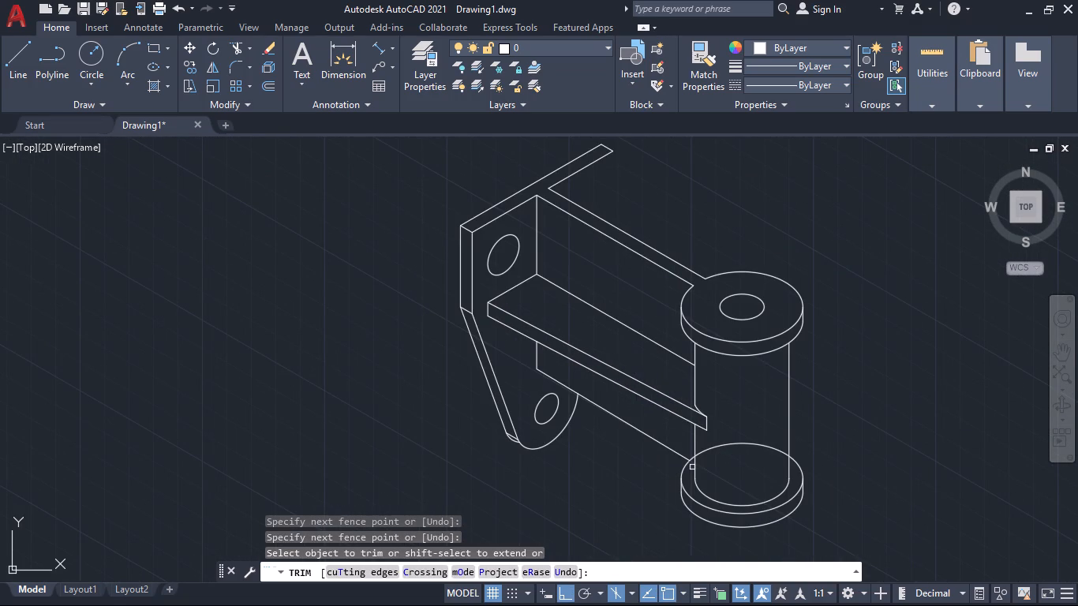
scroll(692, 468, up, 2)
click(765, 397)
click(788, 428)
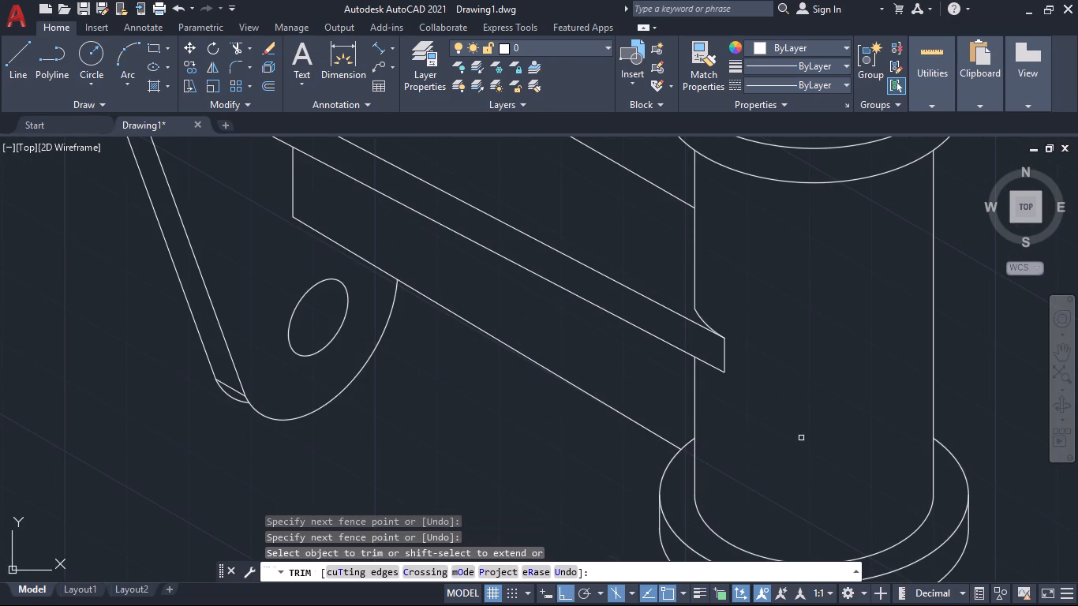
scroll(827, 451, down, 3)
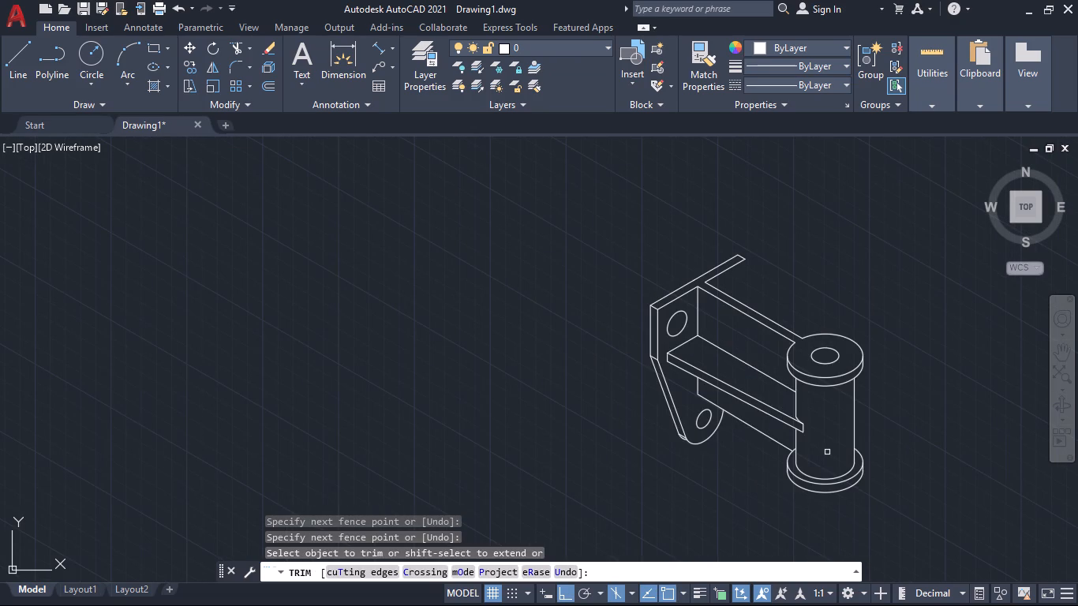
middle_drag(826, 428, 830, 451)
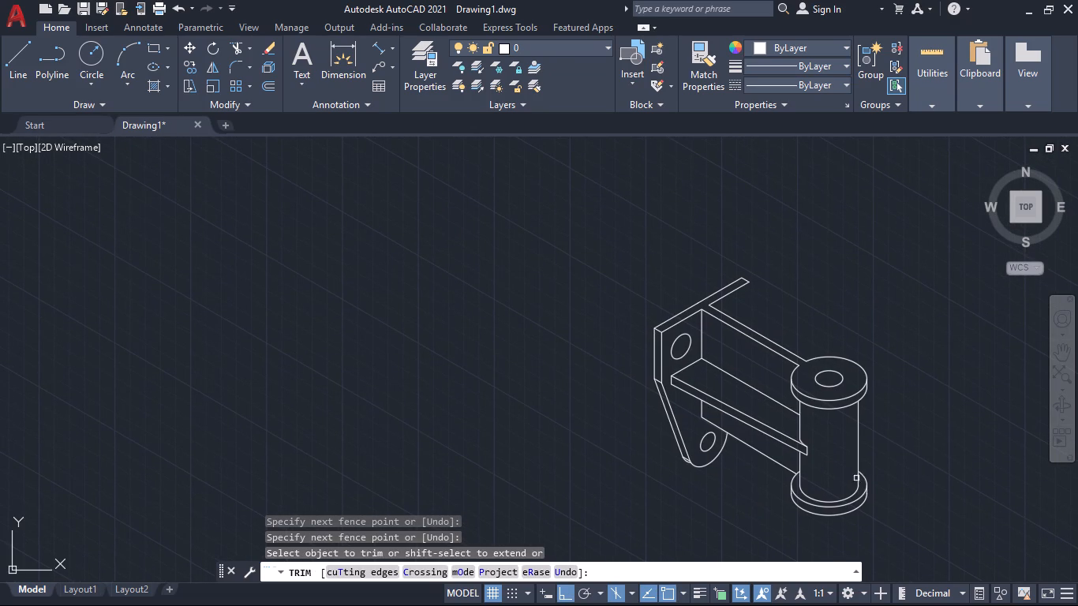
scroll(747, 342, up, 1)
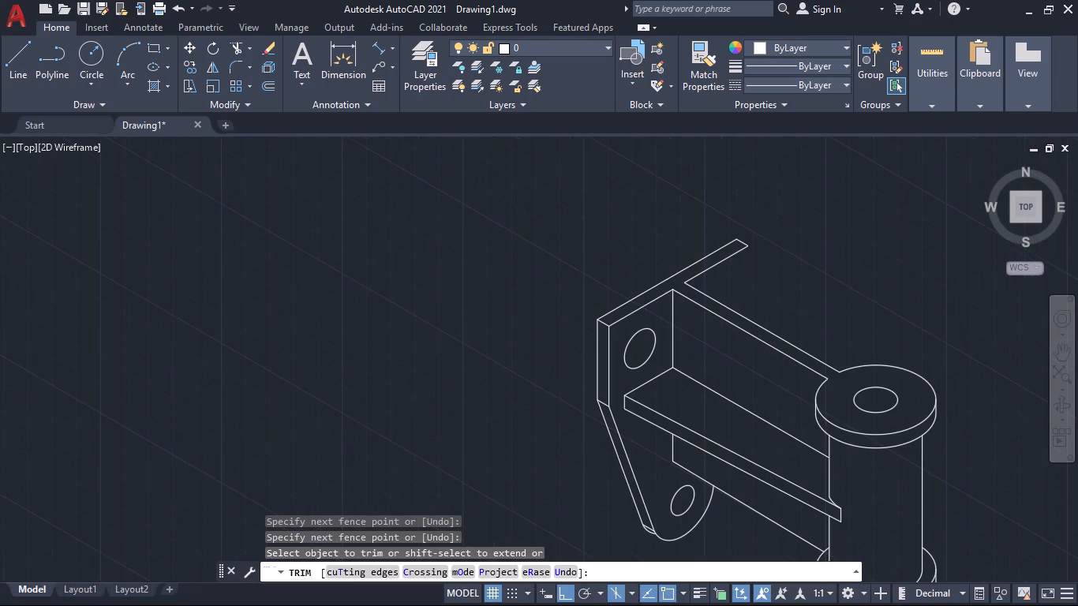
middle_drag(761, 371, 769, 381)
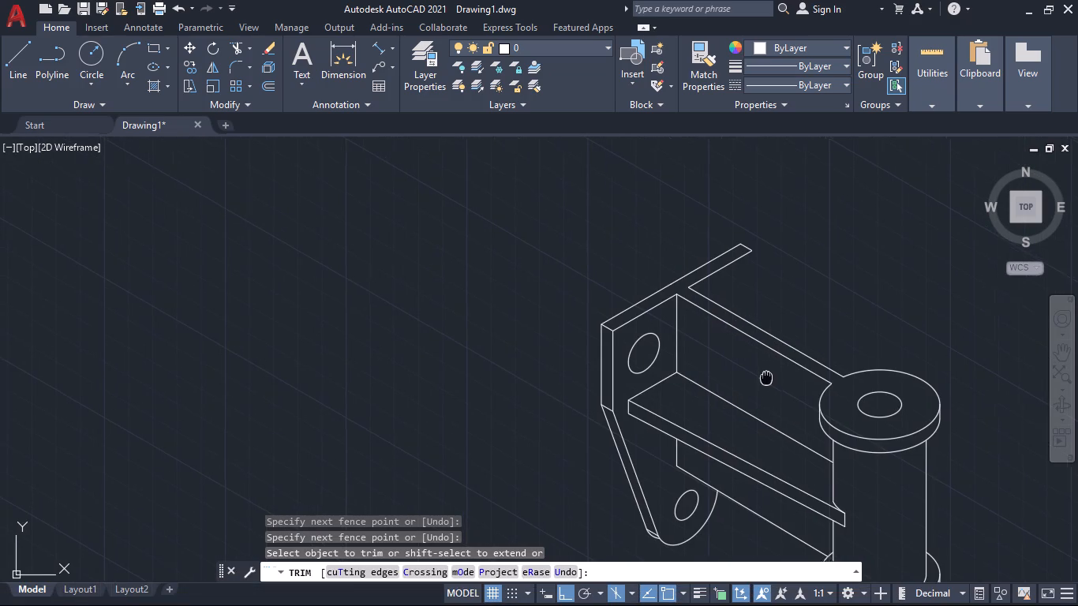
middle_drag(769, 381, 783, 397)
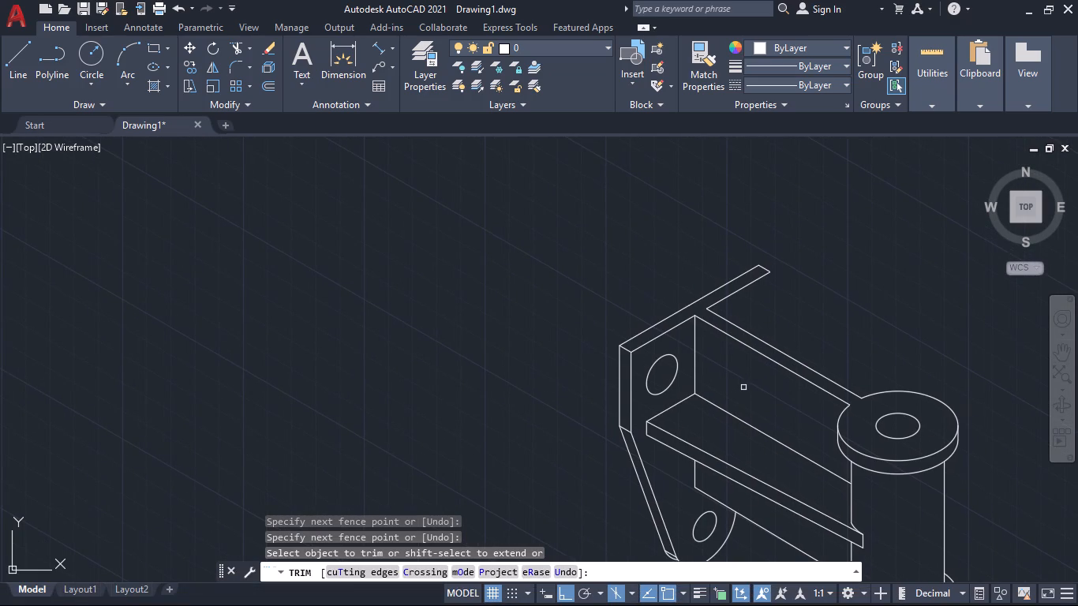
middle_drag(747, 387, 733, 374)
key(Escape)
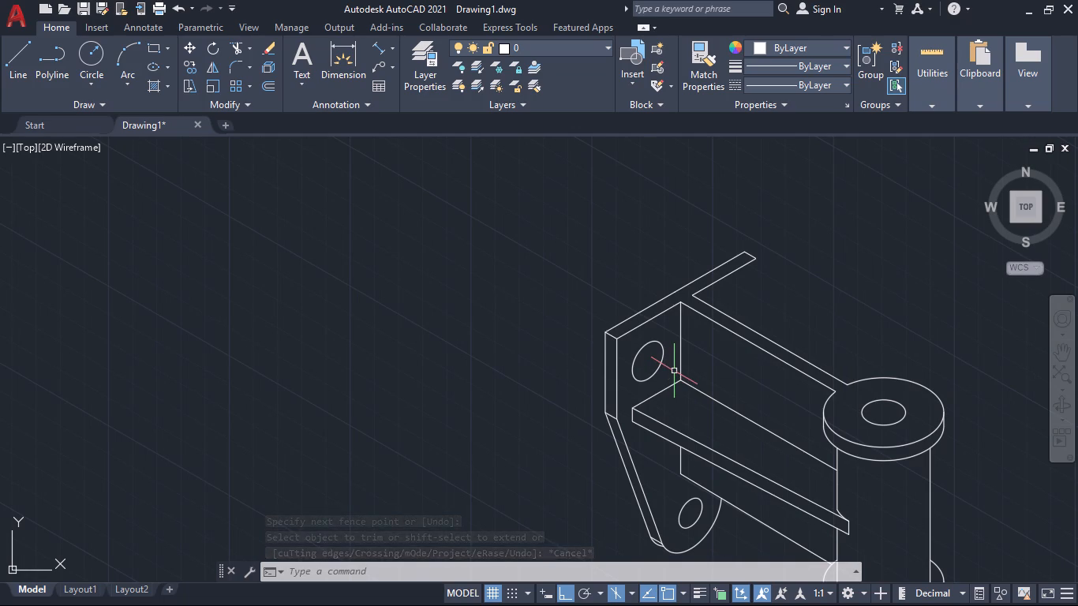
Copy the upper hole's ellipse from its centre by 6 mm along the 150° direction toward the plate's back face.
click(657, 371)
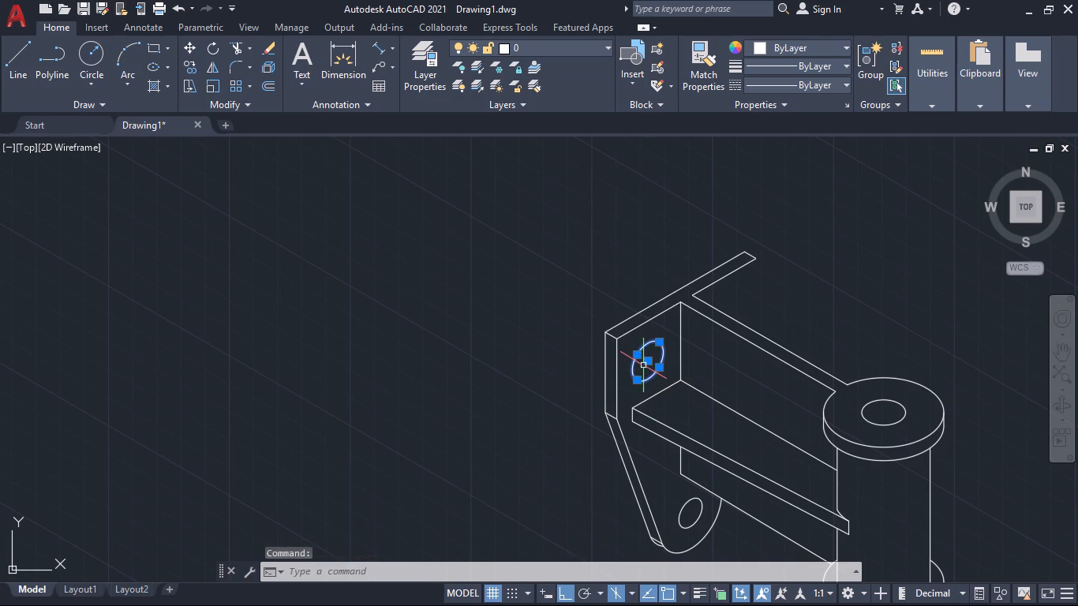
text(cp)
key(Return)
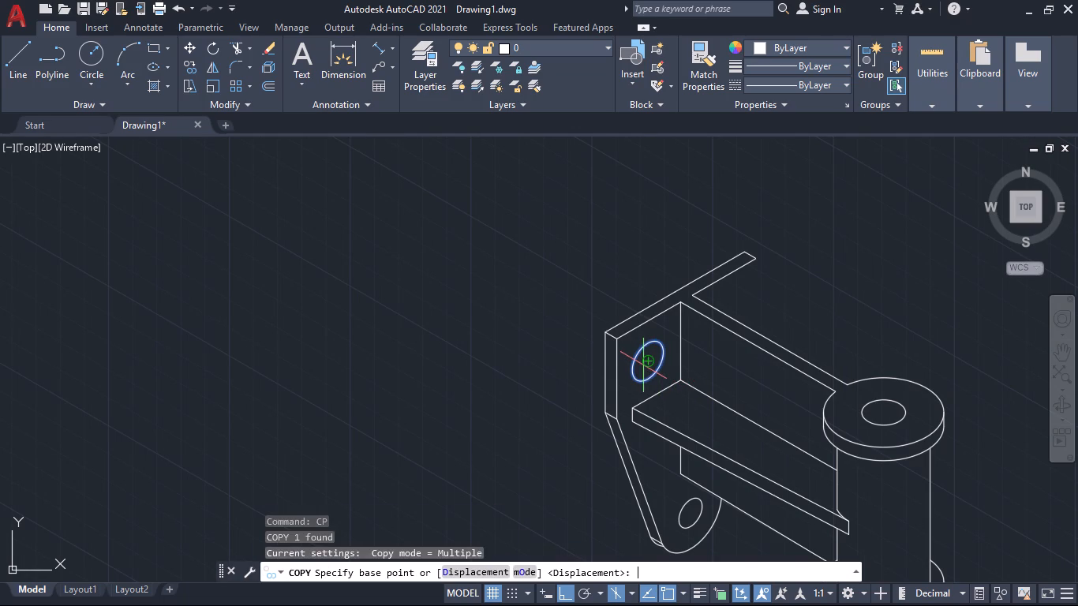
click(649, 361)
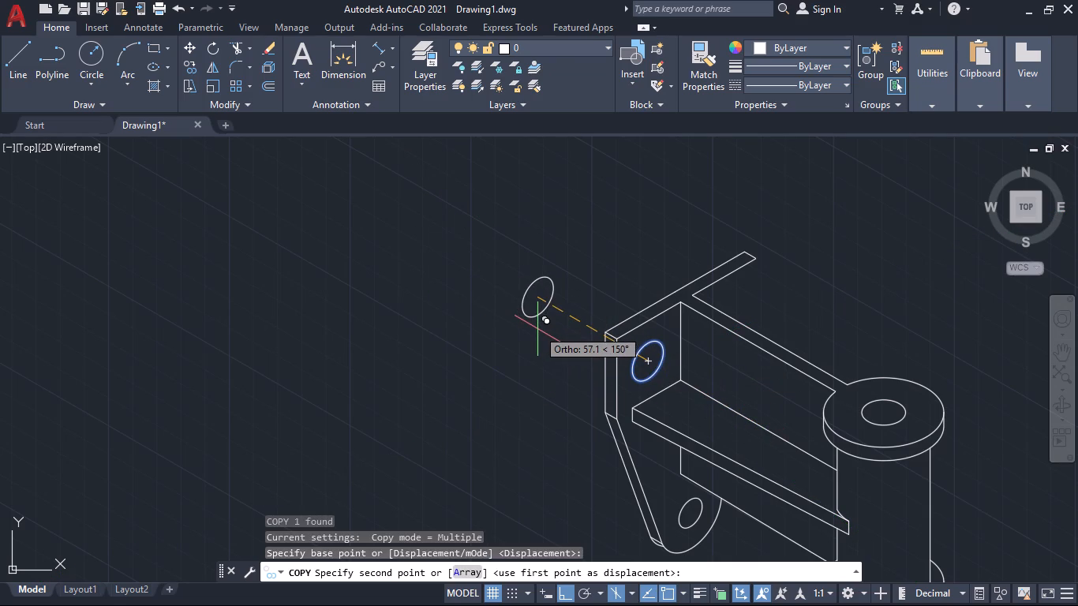
key(6)
key(Return)
key(Escape)
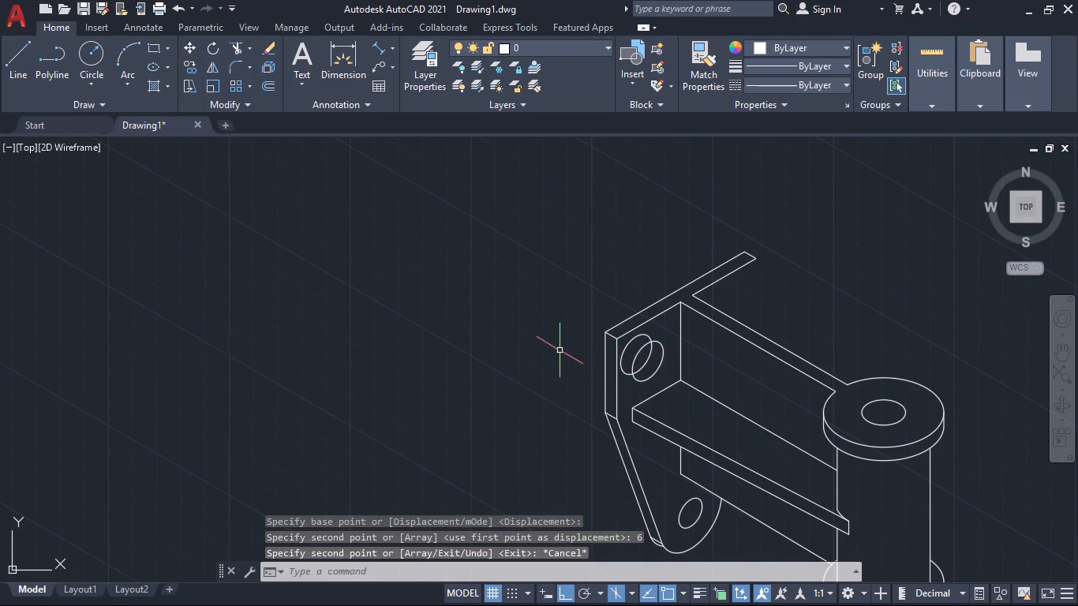
Trim the part of the copied ellipse lying outside the upper hole, leaving only the inner depth arc.
text(tr)
key(Return)
scroll(636, 342, up, 2)
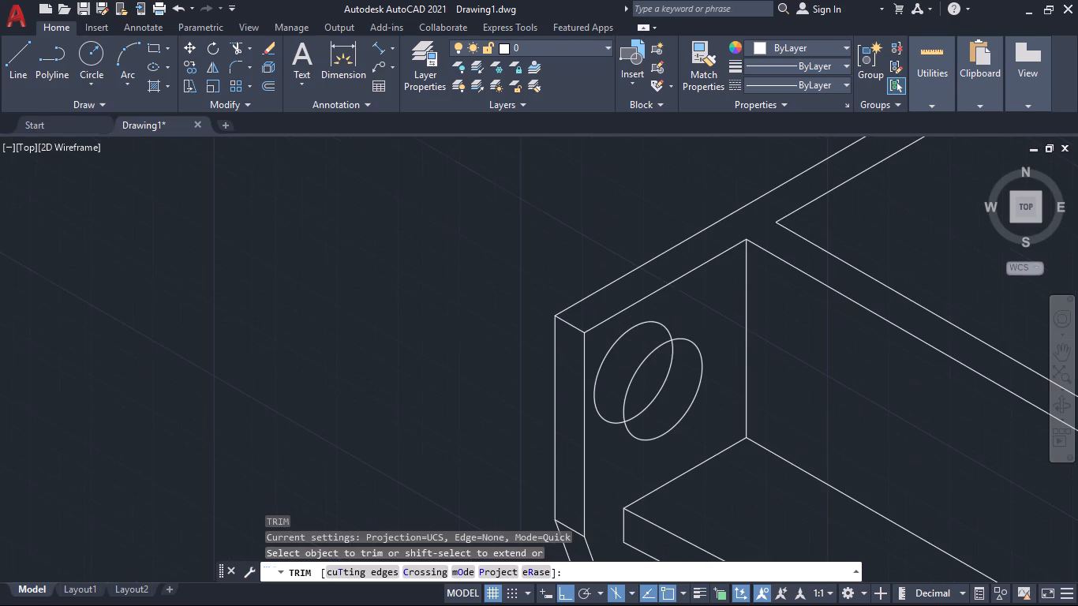
click(677, 315)
click(604, 374)
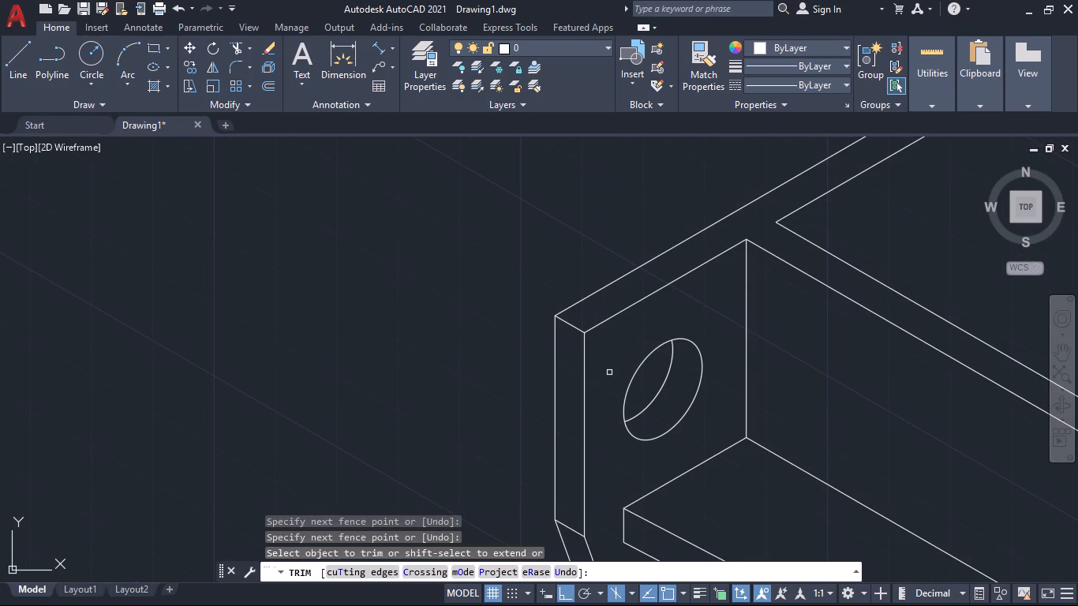
scroll(611, 372, down, 3)
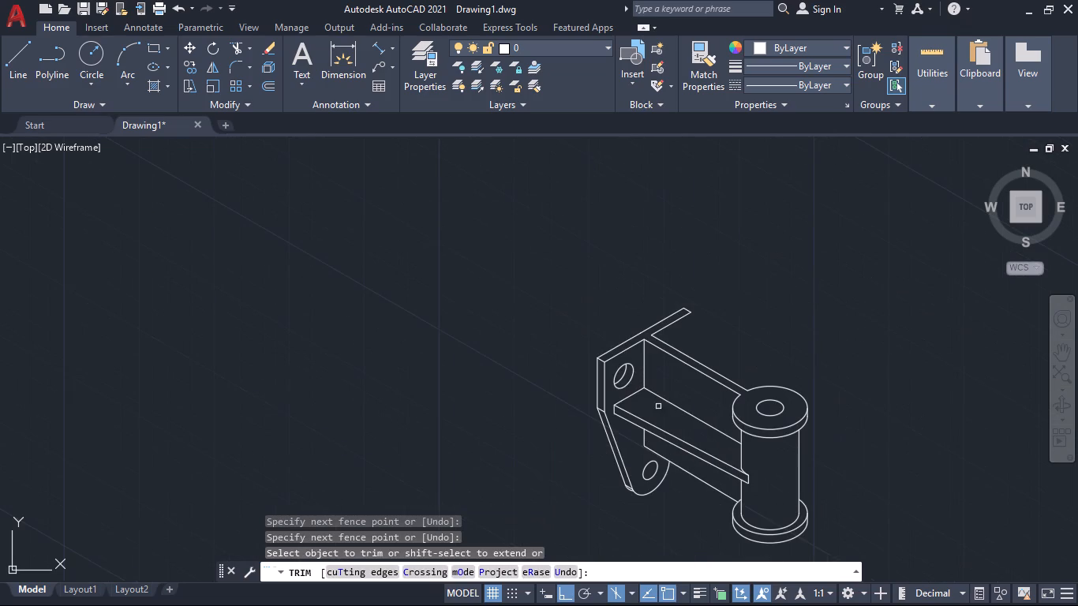
middle_drag(664, 412, 638, 402)
key(grave)
key(Escape)
key(Escape)
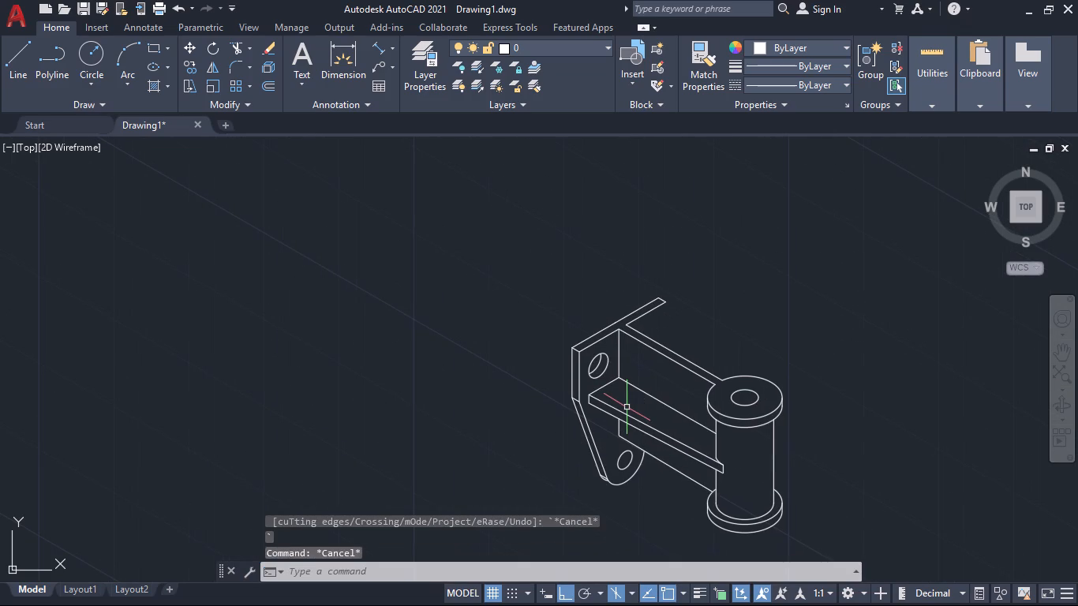
Draw a 36 mm vertical line down from the front corner at the far end of the holed plate's top edge.
middle_drag(625, 406, 605, 432)
scroll(611, 361, up, 2)
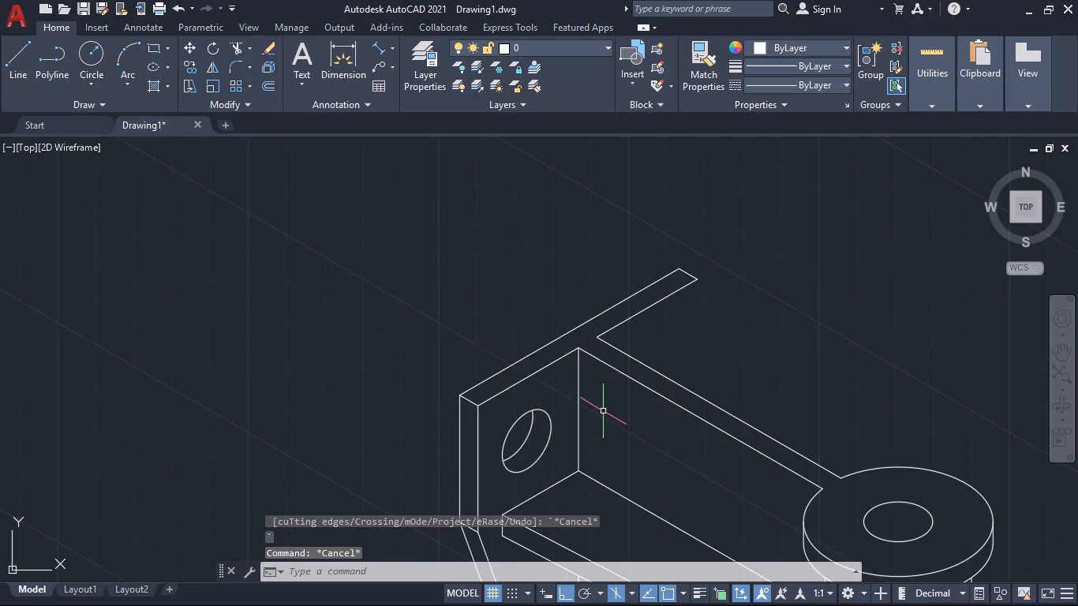
middle_drag(603, 411, 575, 394)
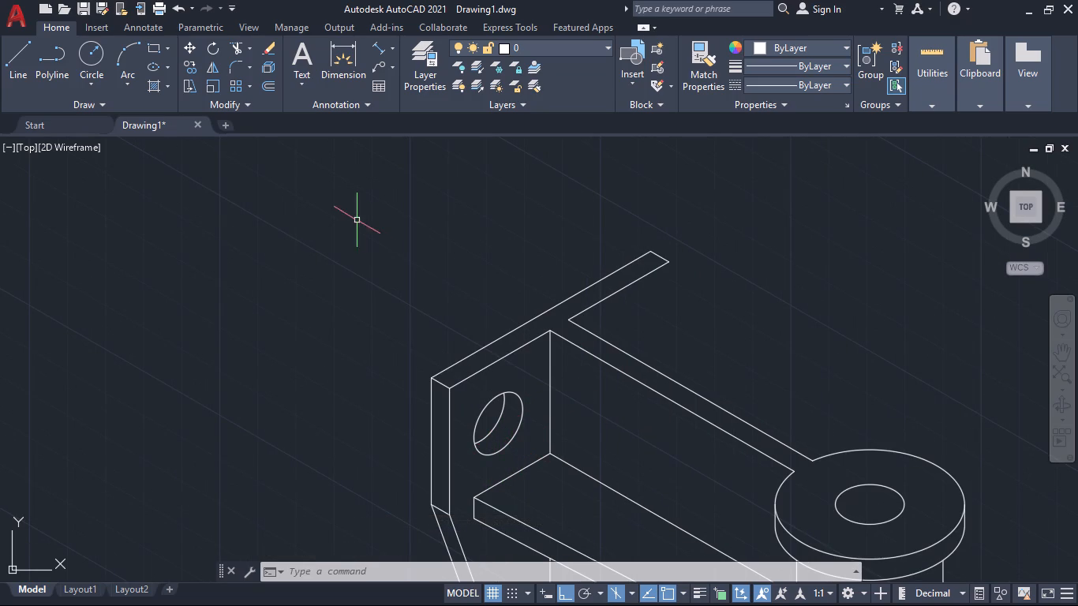
click(27, 48)
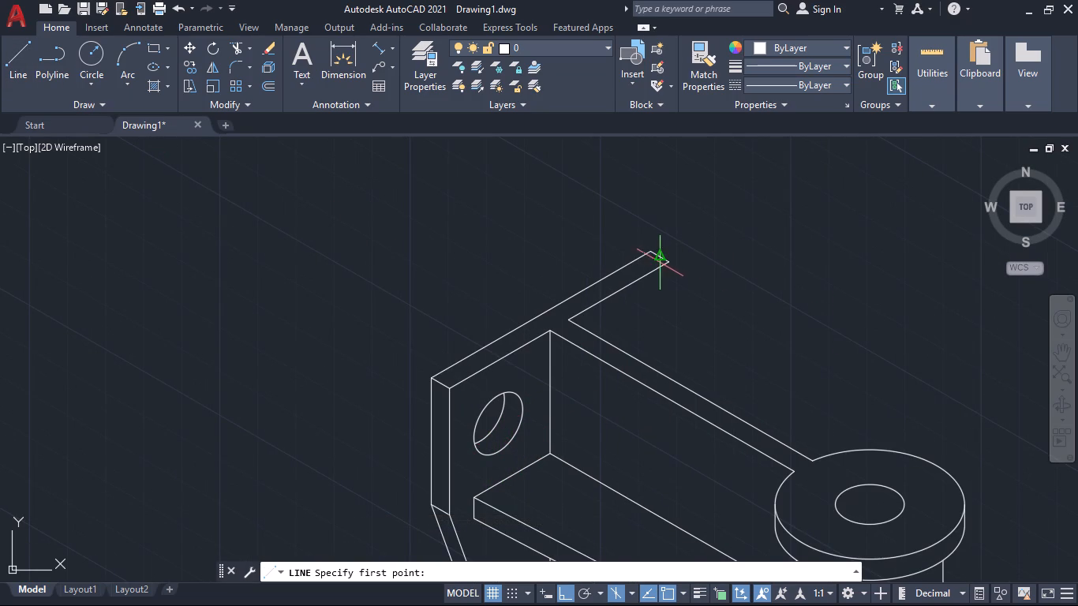
click(667, 262)
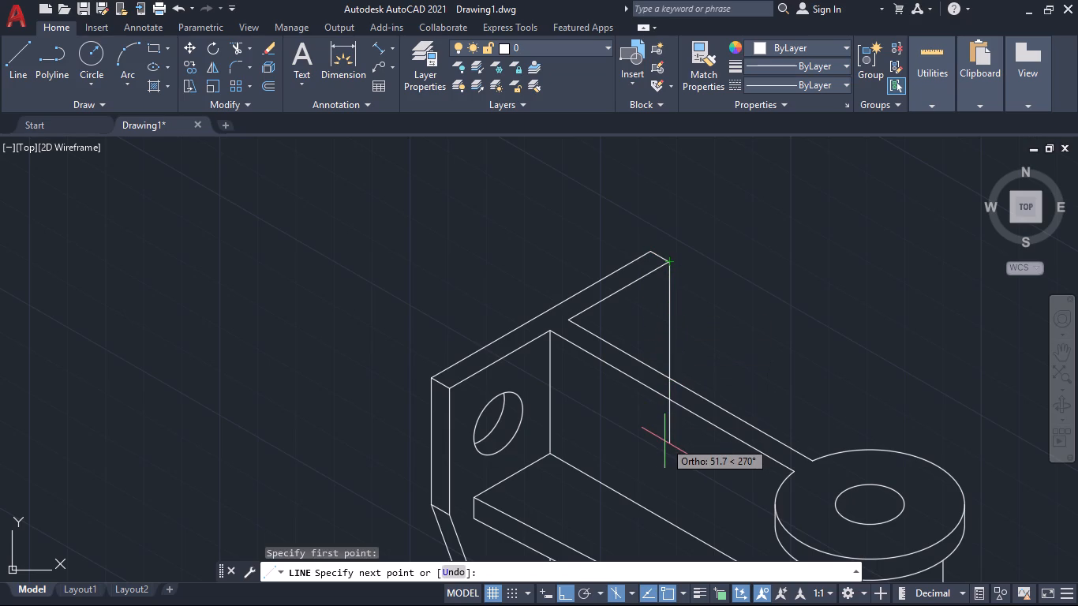
text(36)
key(Return)
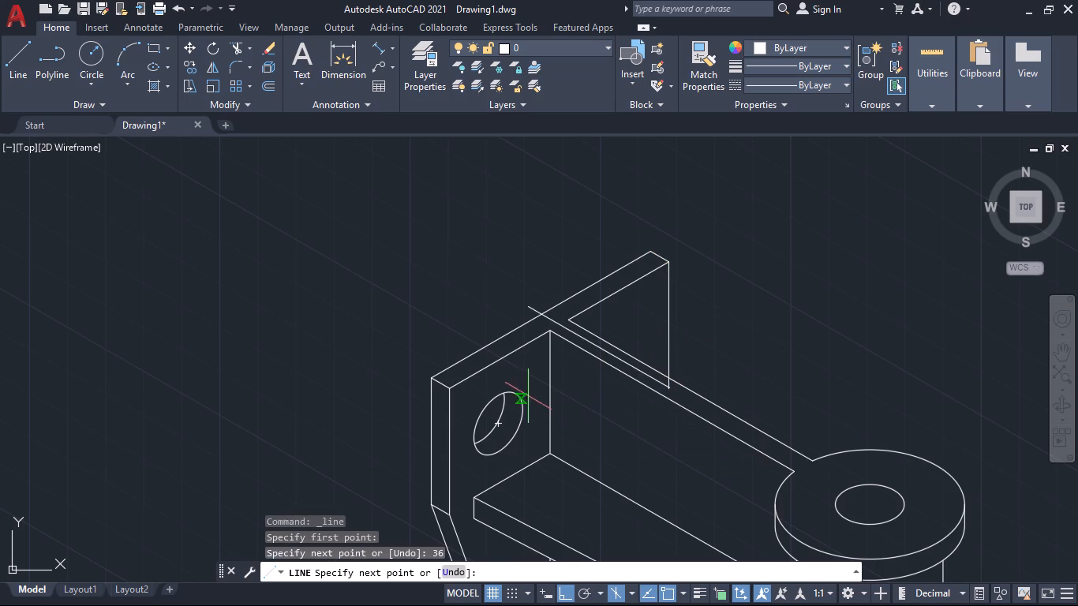
key(space)
key(space)
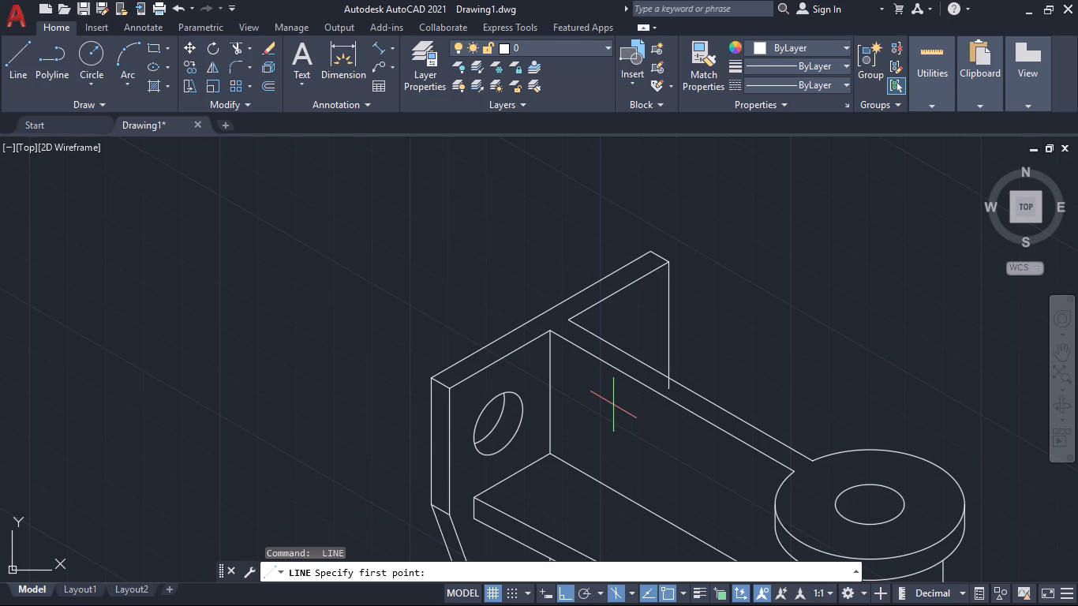
key(space)
key(space)
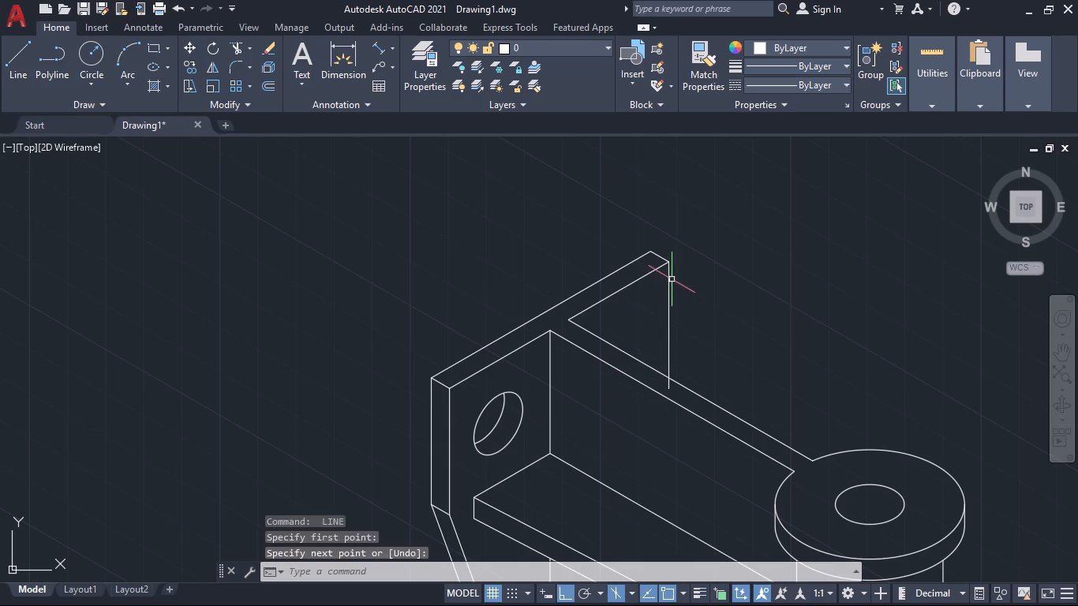
From the same far corner, draw a line 18 mm down and continue it 16 mm inward along the plate using Isoplane Right.
key(space)
click(668, 267)
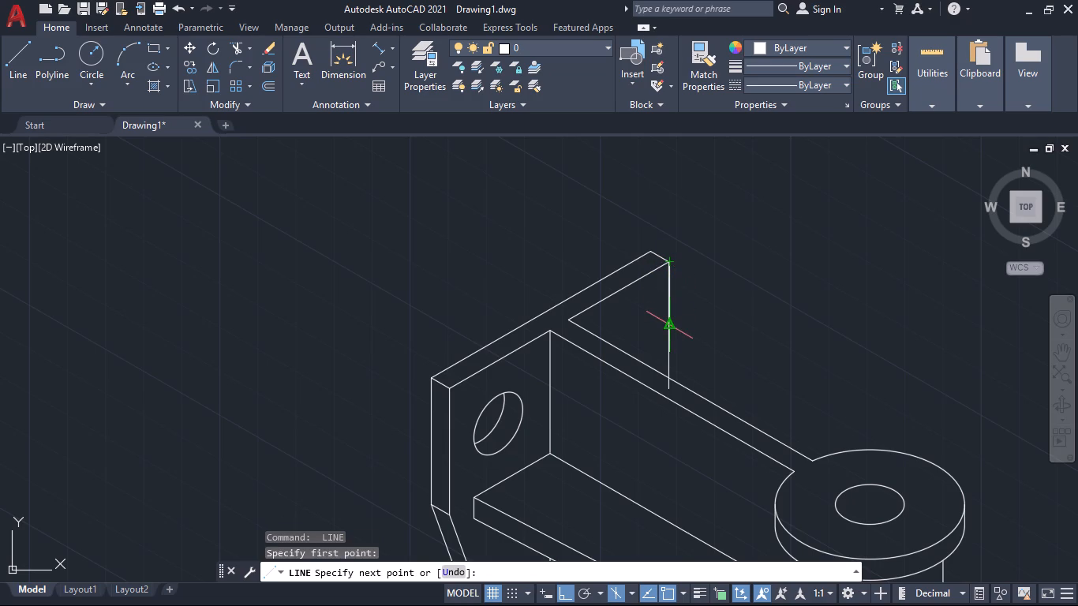
text(18)
key(Return)
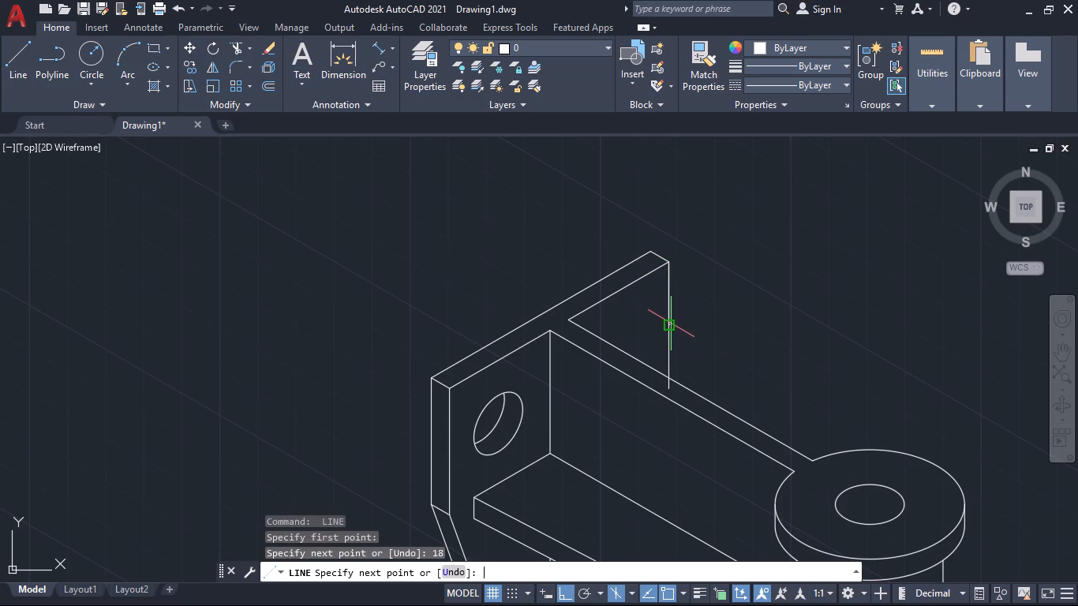
click(631, 586)
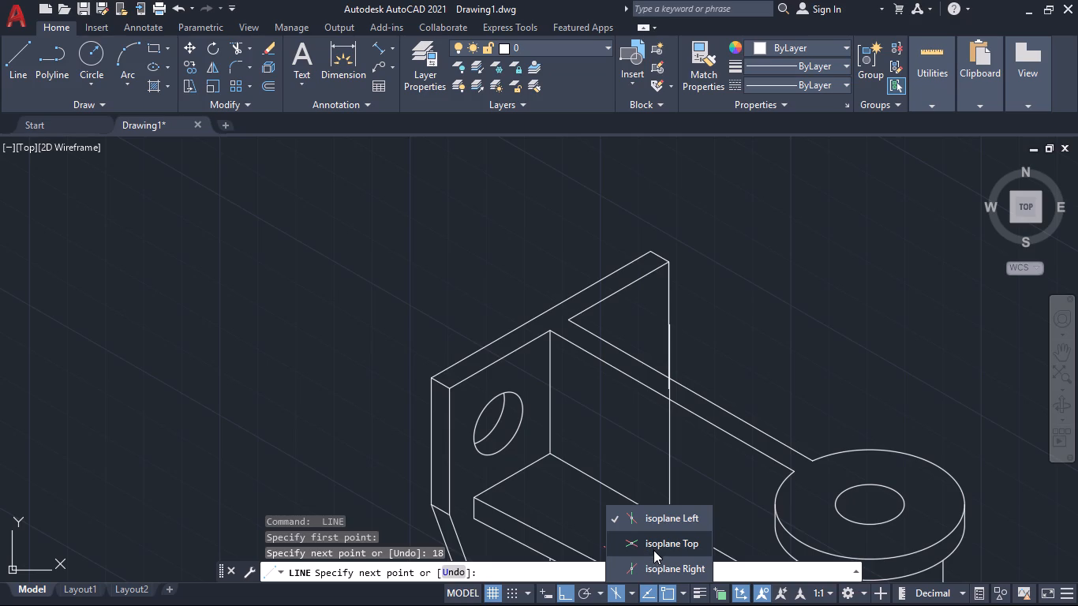
click(653, 559)
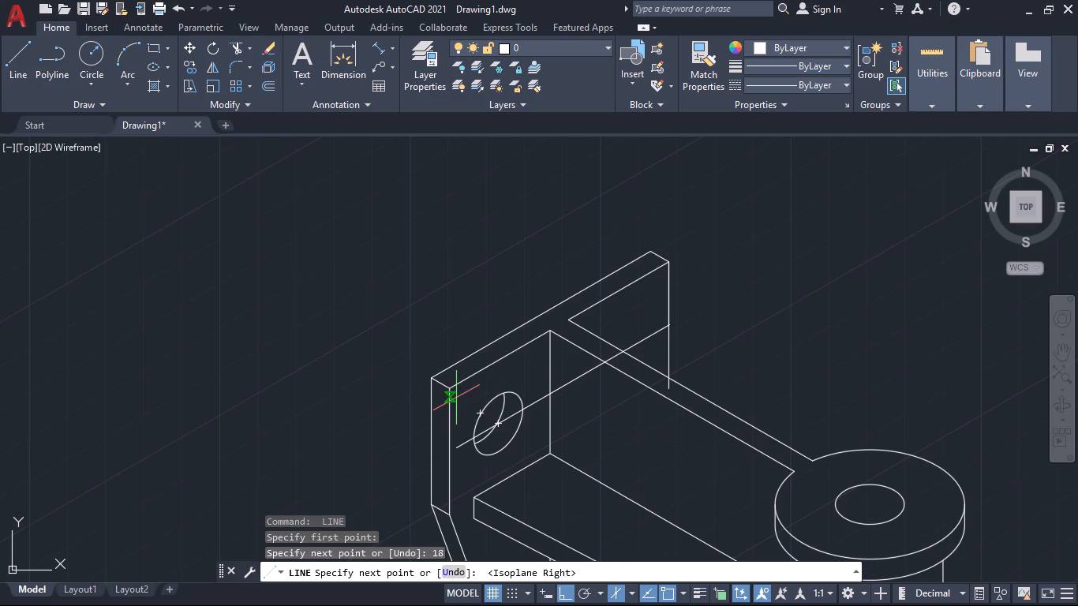
text(16)
key(Return)
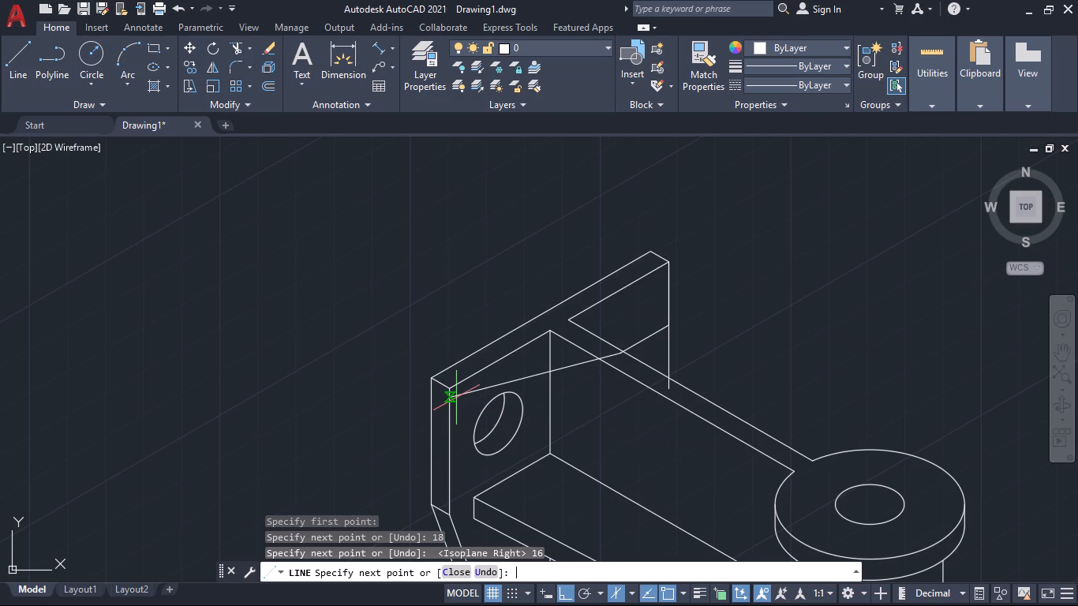
key(Escape)
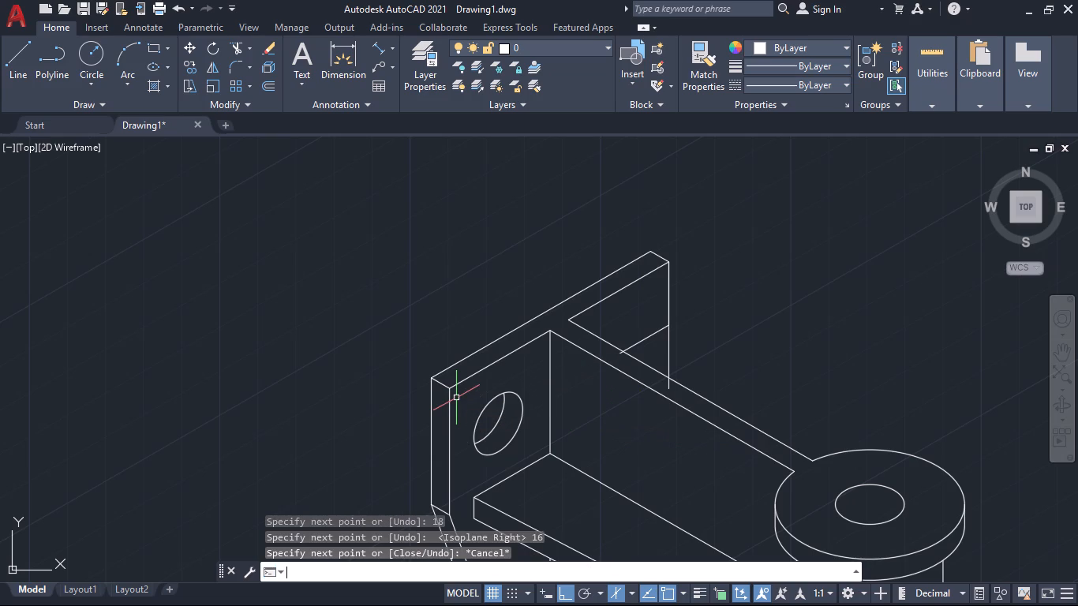
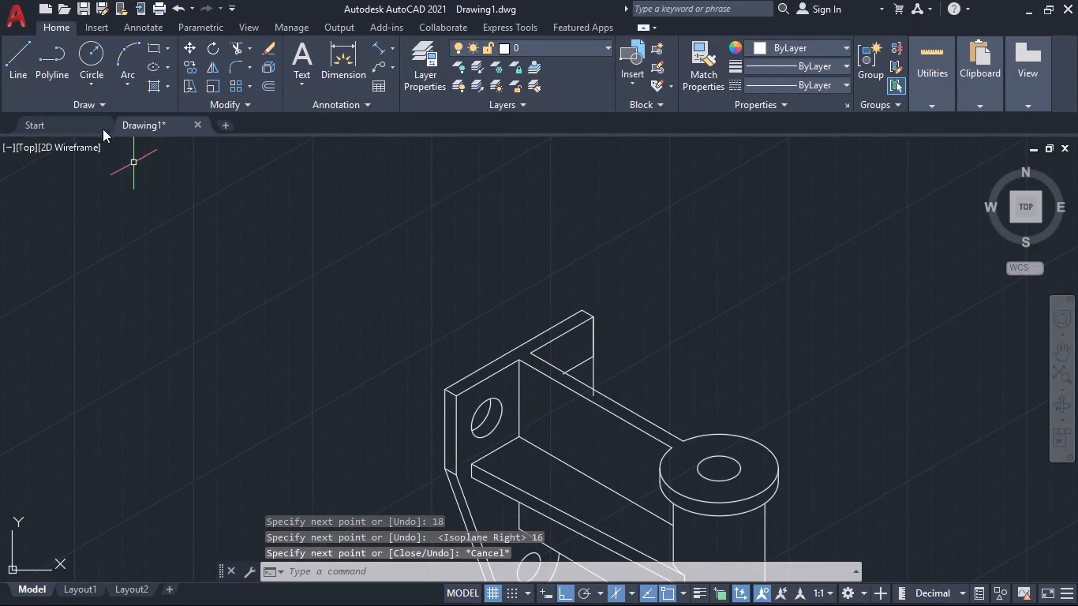
Draw an isocircle of radius 8 mm centred on the inner end of the 16 mm construction line at the plate's far end.
click(89, 54)
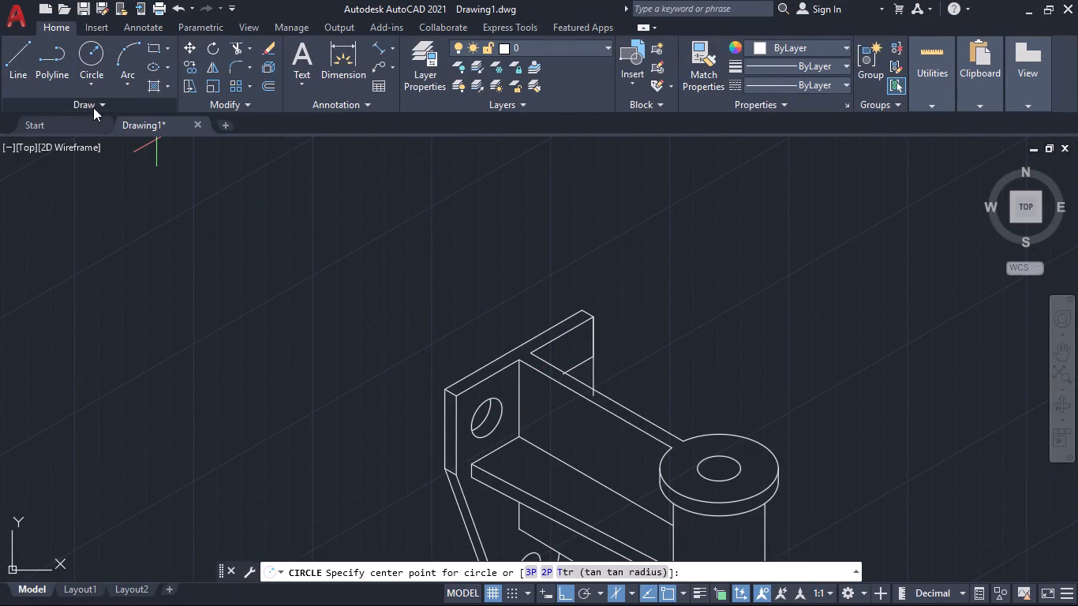
key(Escape)
text(el)
key(Return)
key(i)
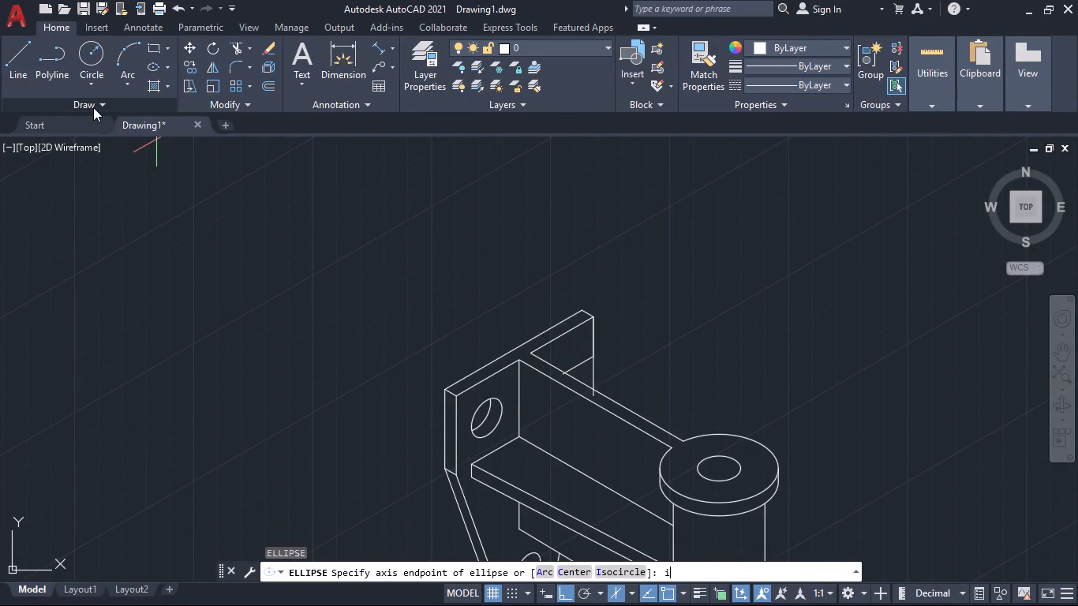
key(Return)
scroll(365, 221, up, 3)
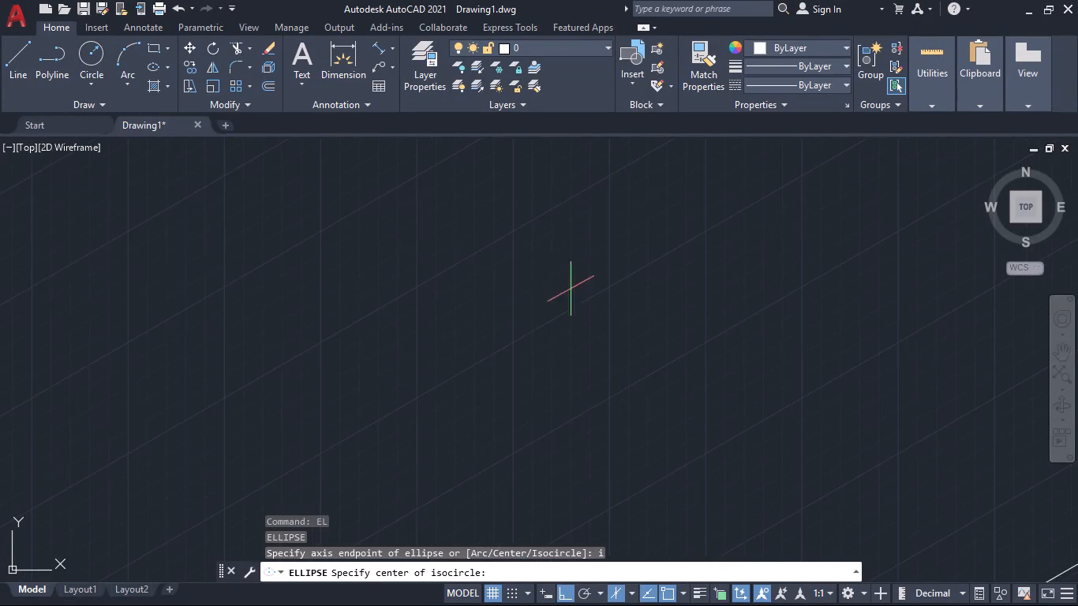
scroll(578, 290, down, 4)
middle_drag(614, 305, 558, 254)
scroll(611, 310, up, 2)
click(599, 340)
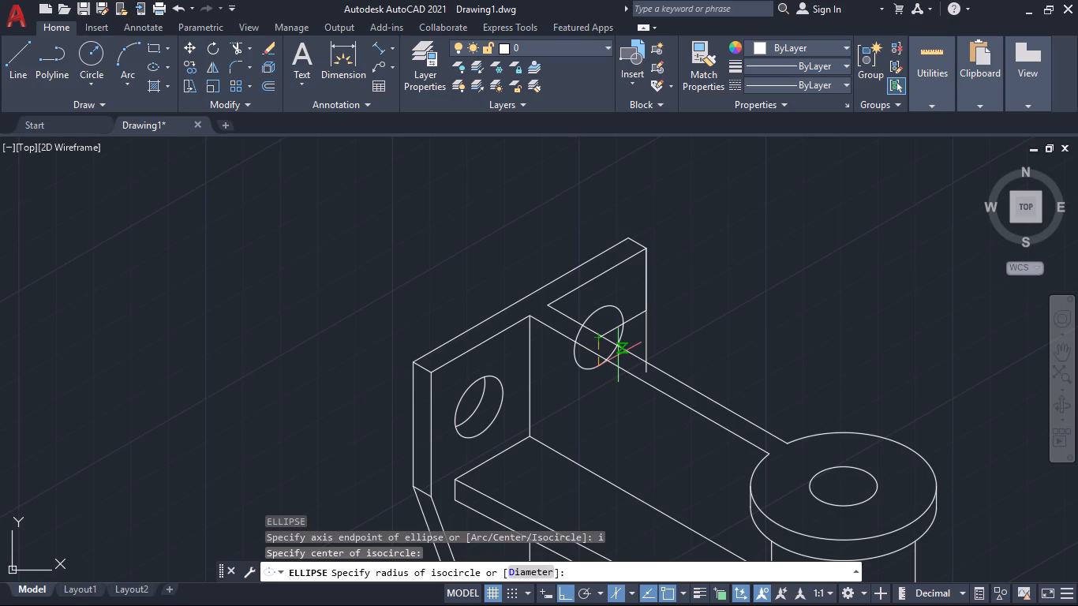
key(8)
key(Return)
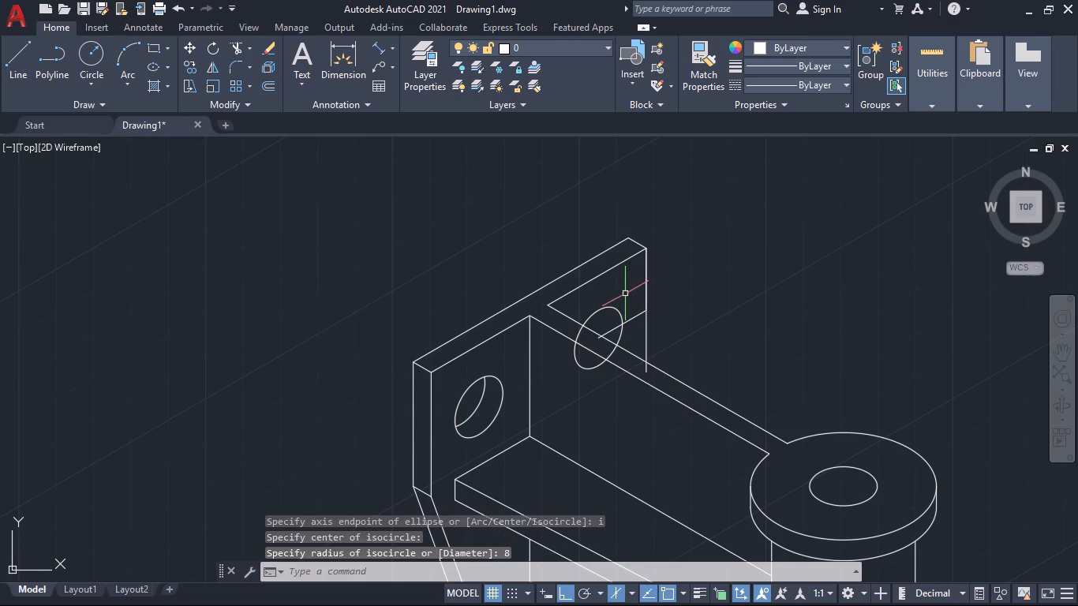
key(space)
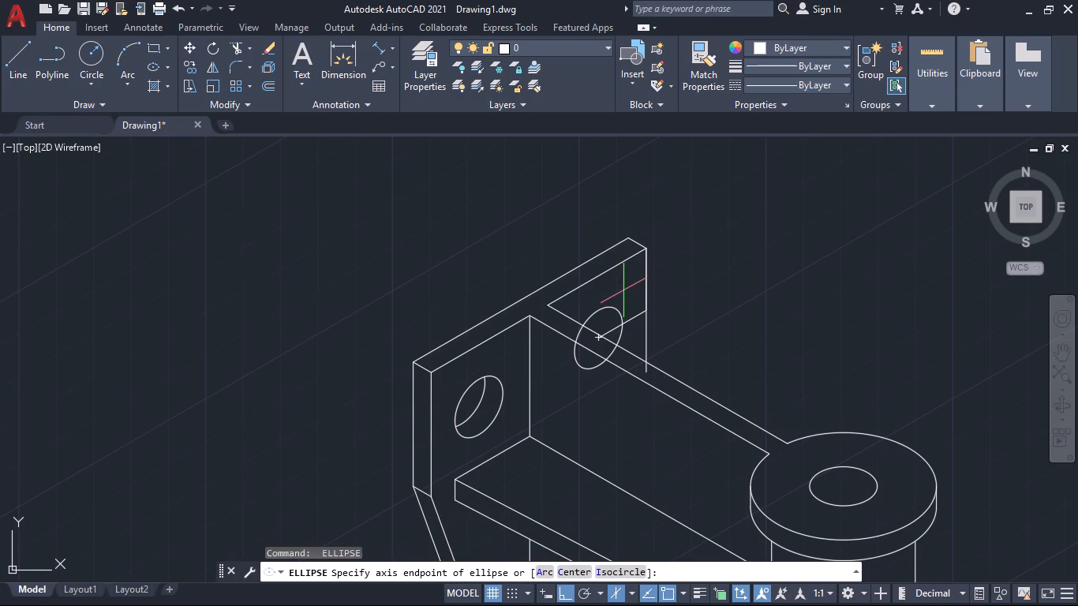
key(Escape)
Copy the new far-end ellipse from its centre by 6 mm toward the plate's back face using Isoplane Top.
click(618, 309)
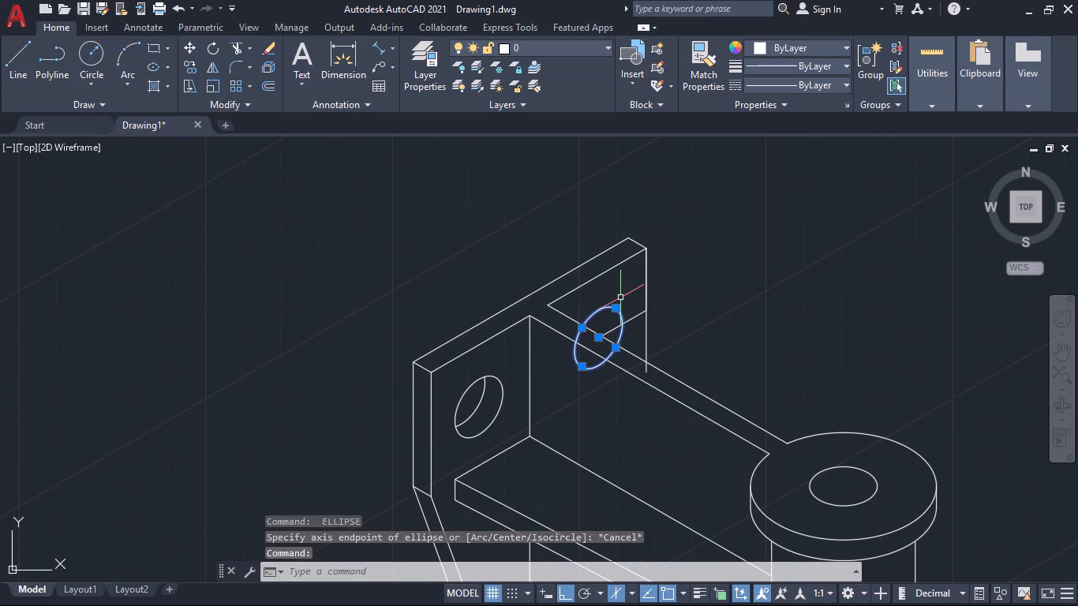
text(co)
key(Return)
scroll(627, 298, up, 1)
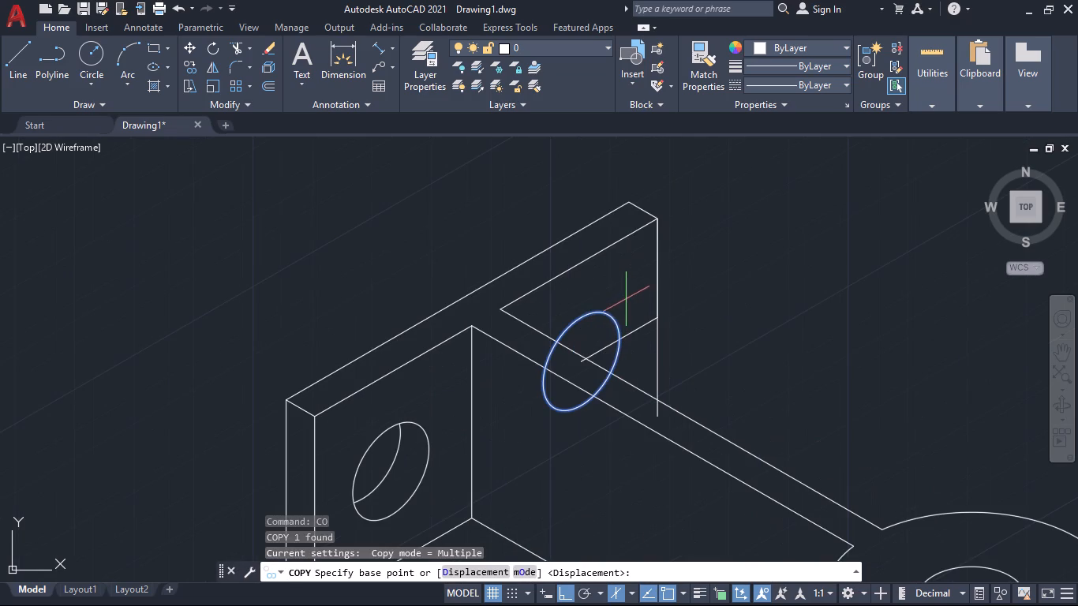
click(583, 361)
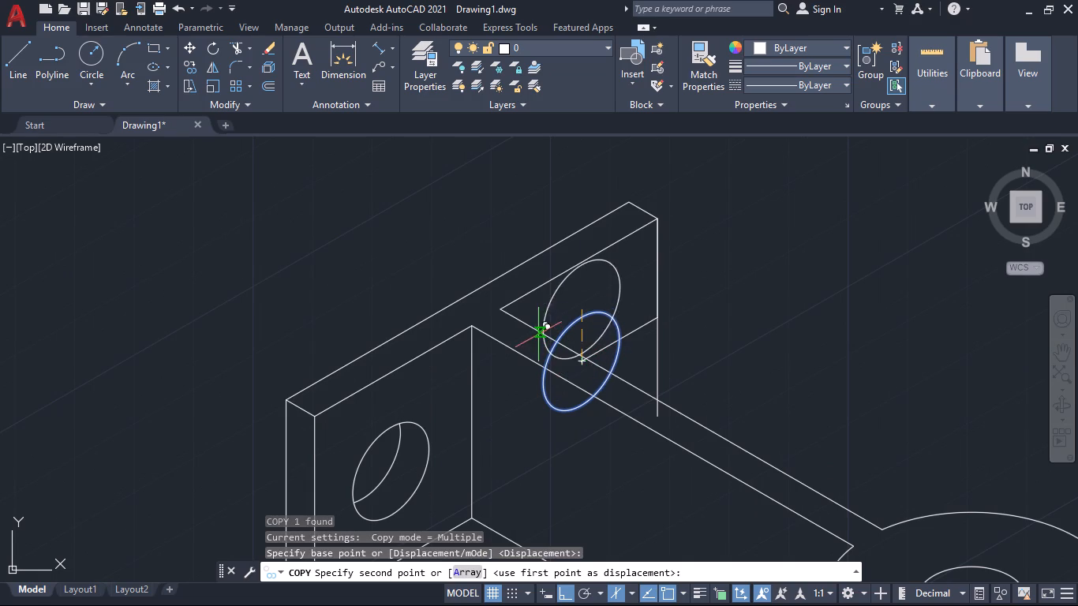
click(634, 587)
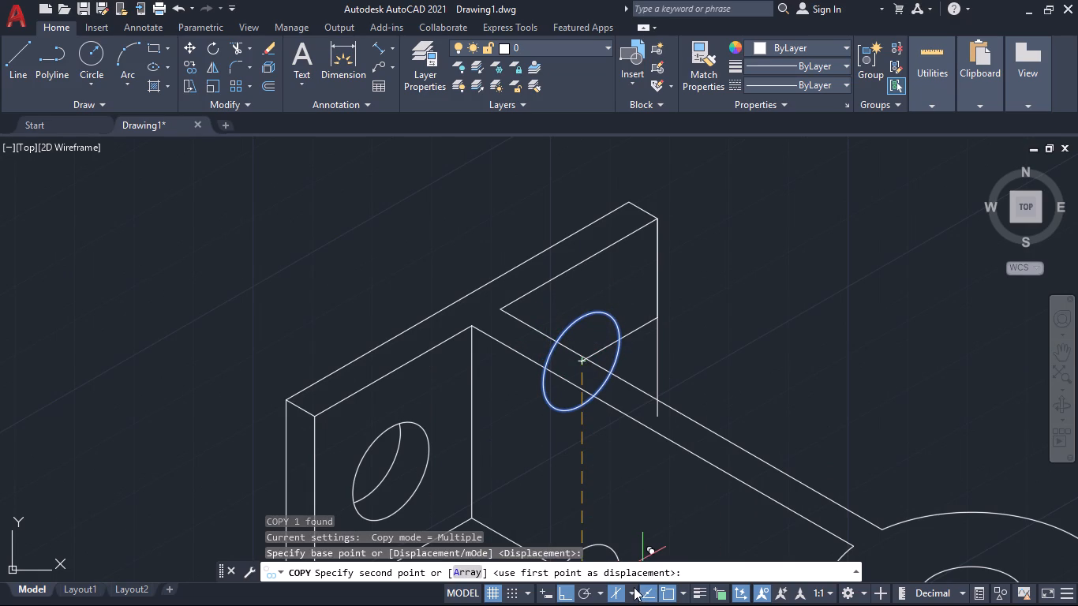
click(656, 539)
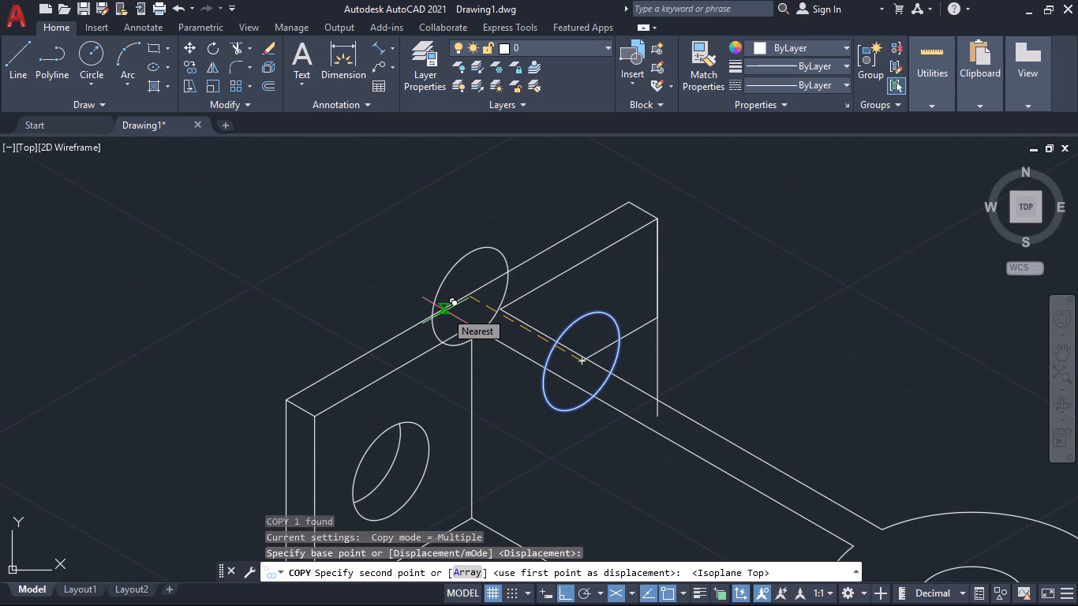
key(6)
key(Return)
key(Escape)
key(grave)
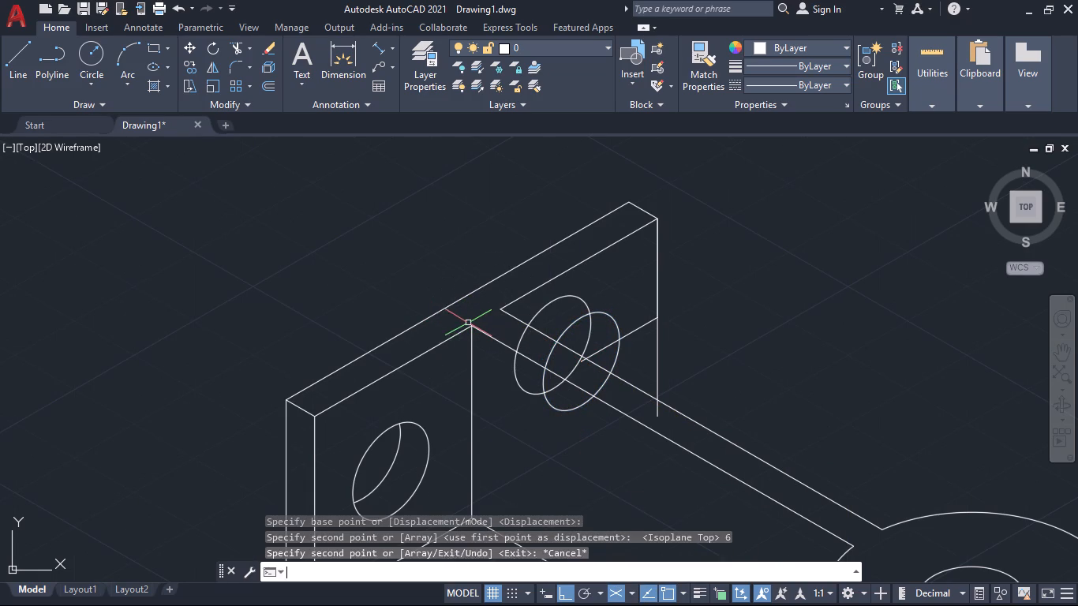
Trim both far-end ellipses where they cross or lie below the arm's upper edge.
text(tr)
key(Return)
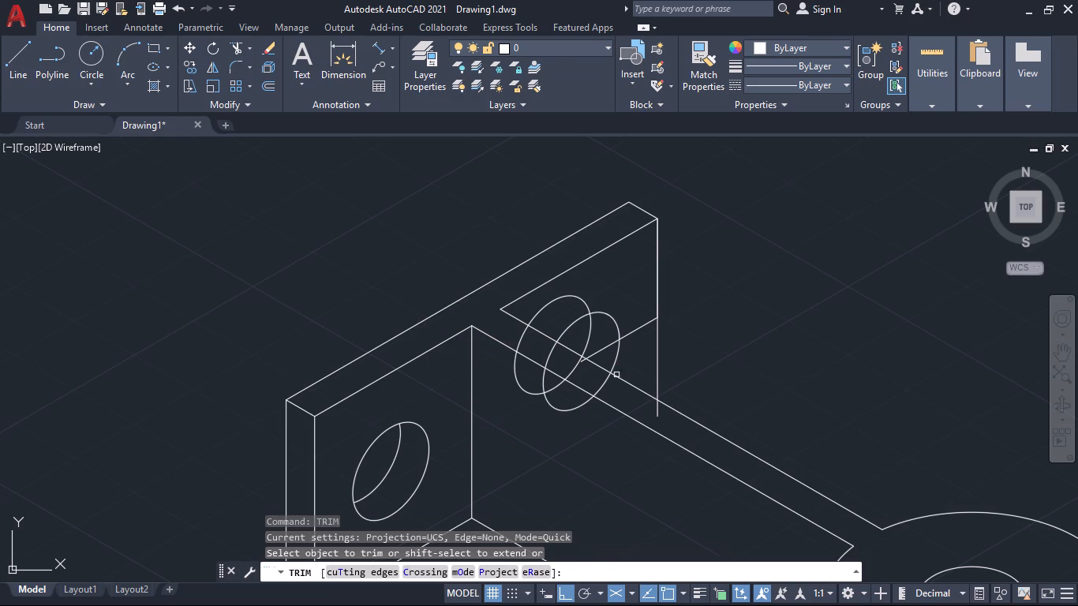
click(504, 334)
click(633, 404)
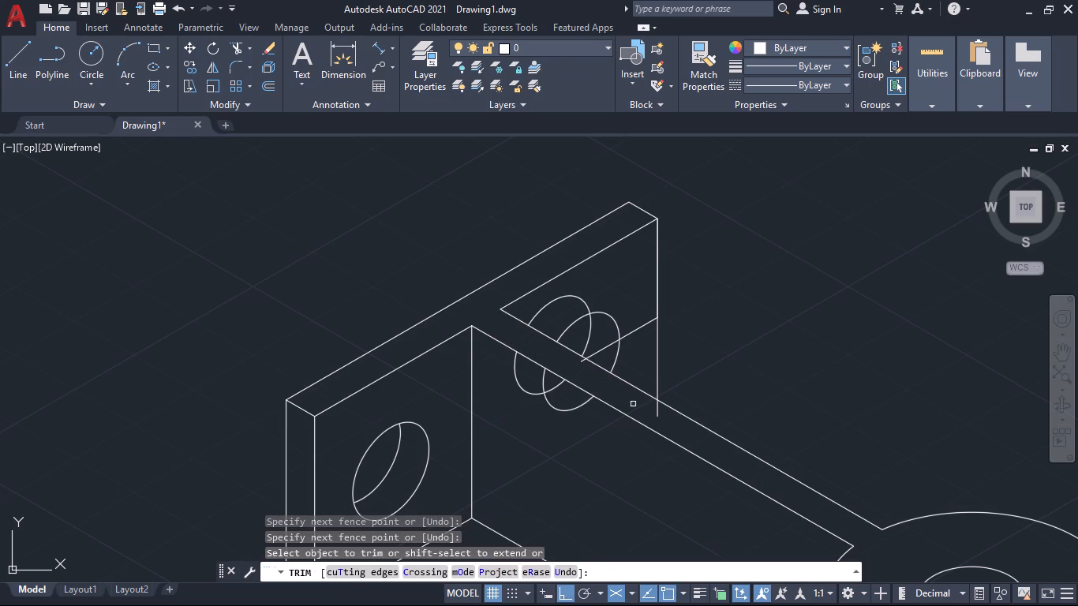
click(506, 371)
click(614, 435)
click(593, 416)
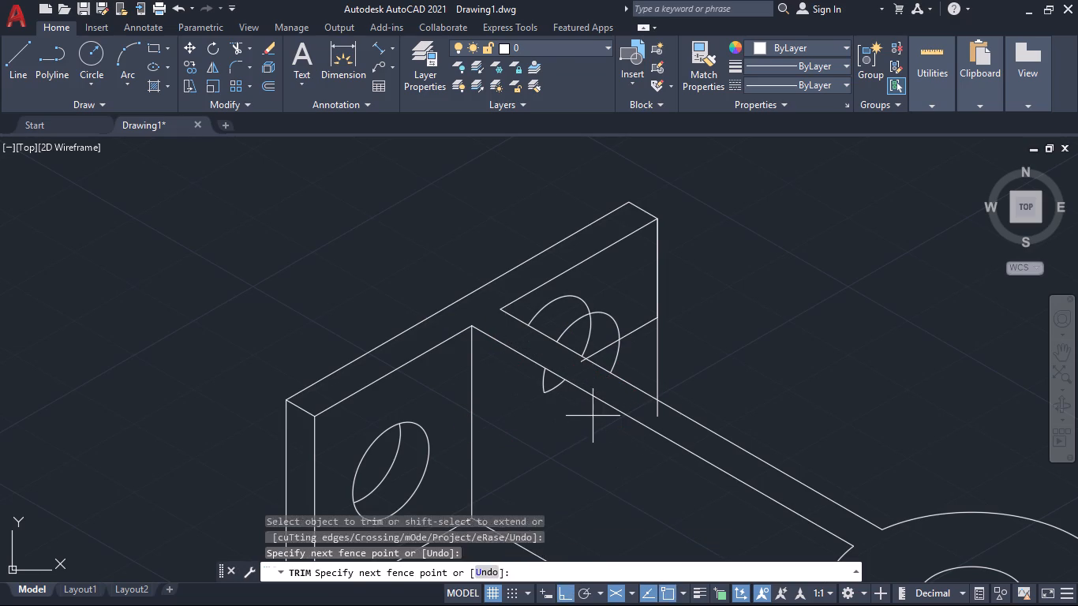
click(534, 380)
Trim away the 16 mm construction line and the copied ellipse's part outside the far hole, leaving only the inner depth arc.
click(610, 346)
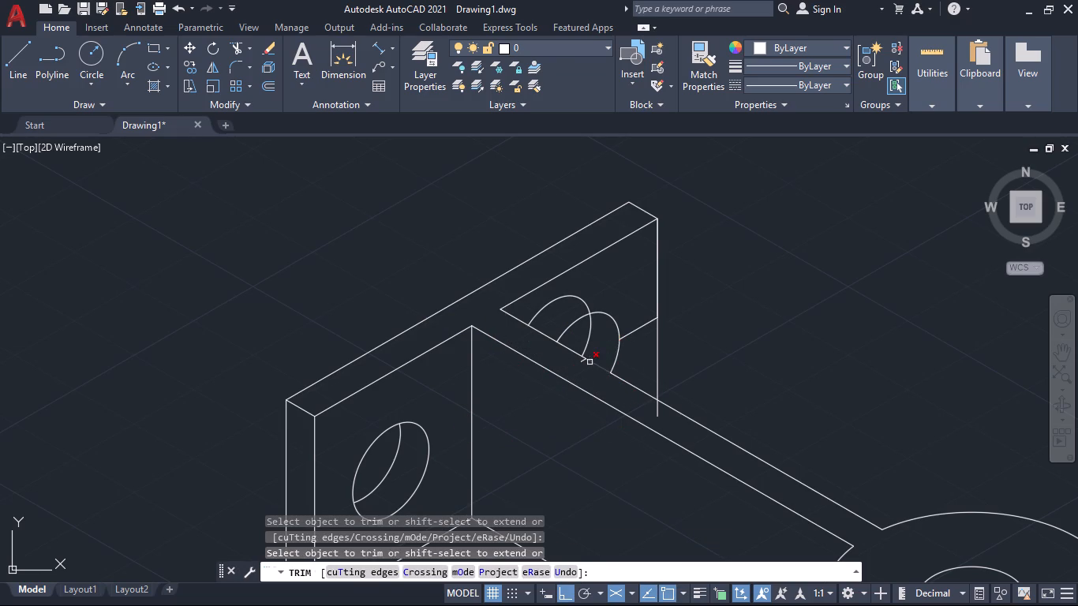
scroll(590, 362, up, 4)
click(548, 353)
click(533, 349)
scroll(576, 406, down, 2)
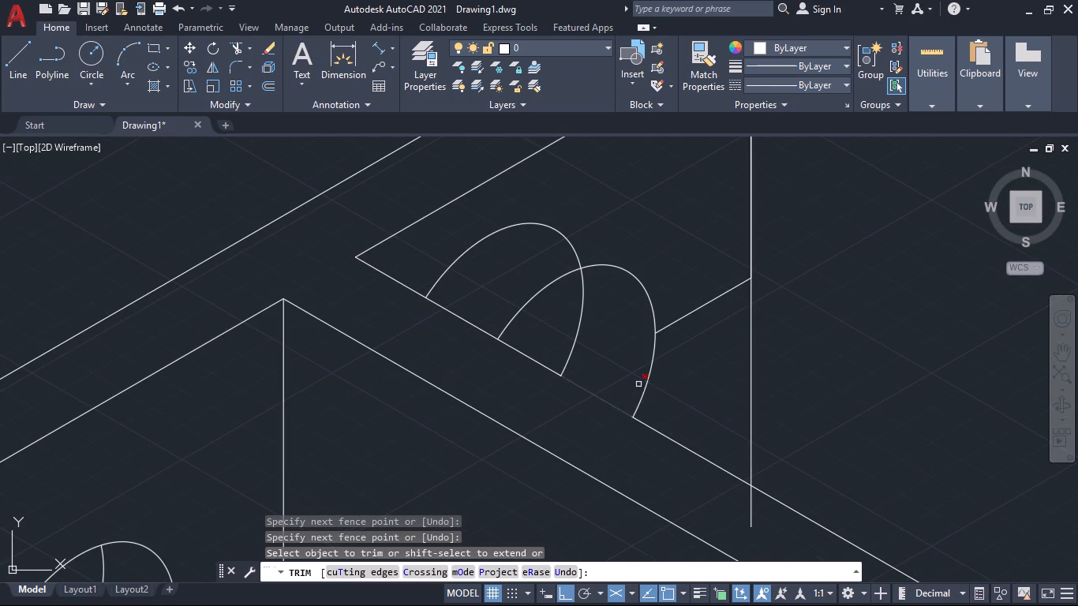
click(681, 320)
scroll(683, 310, down, 2)
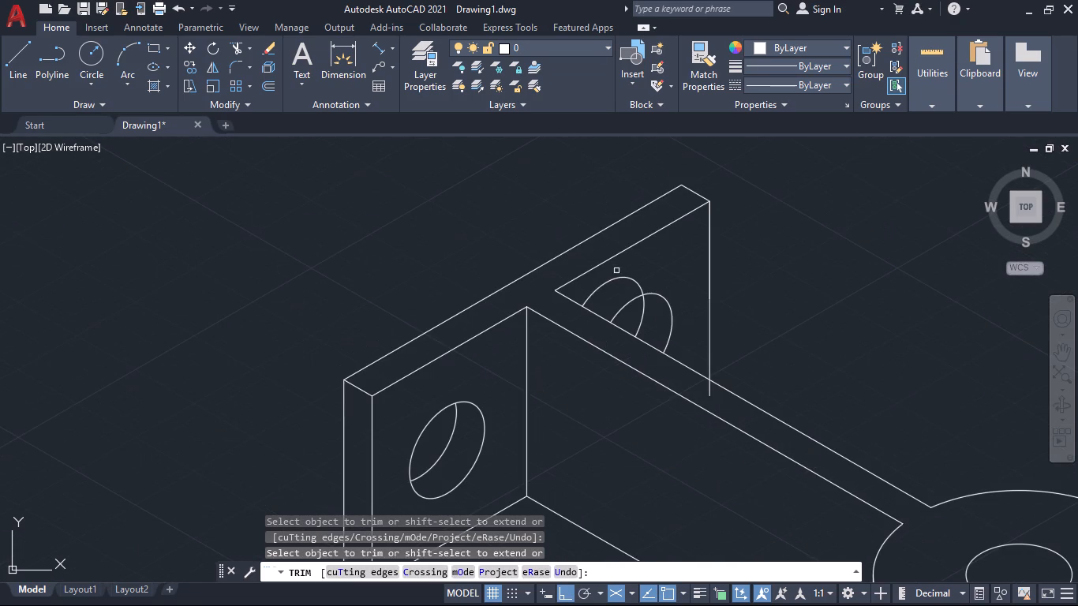
scroll(614, 268, down, 1)
click(627, 274)
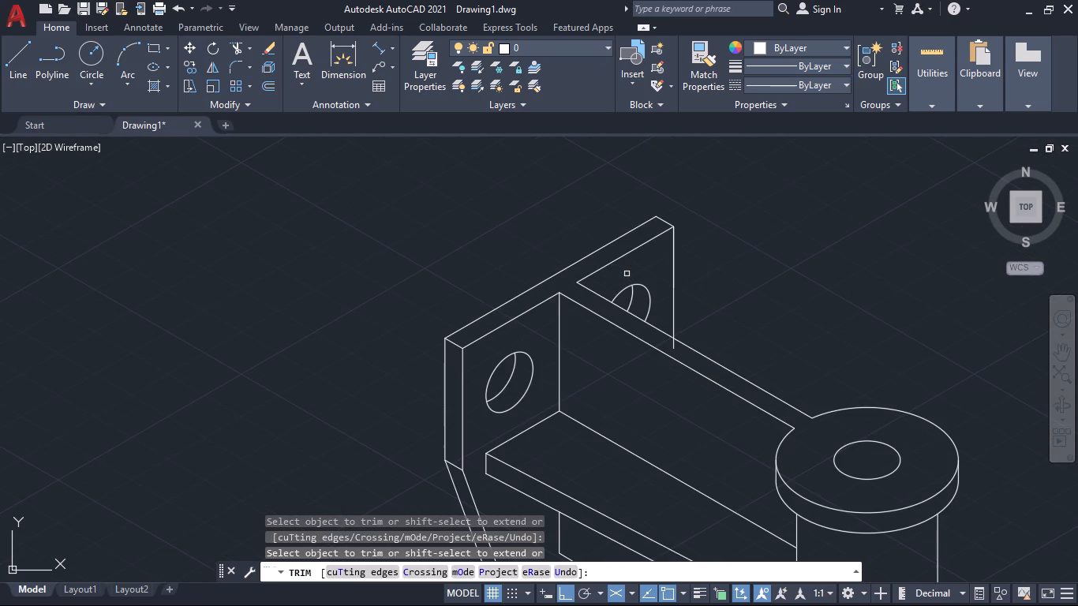
scroll(634, 273, down, 1)
middle_drag(643, 353, 602, 322)
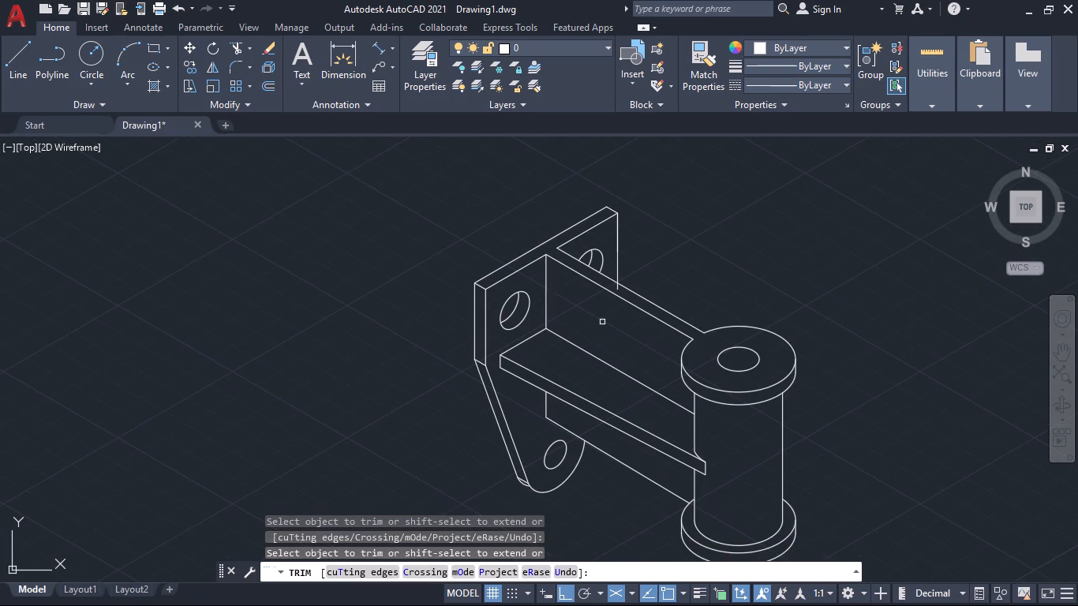
middle_drag(602, 322, 591, 285)
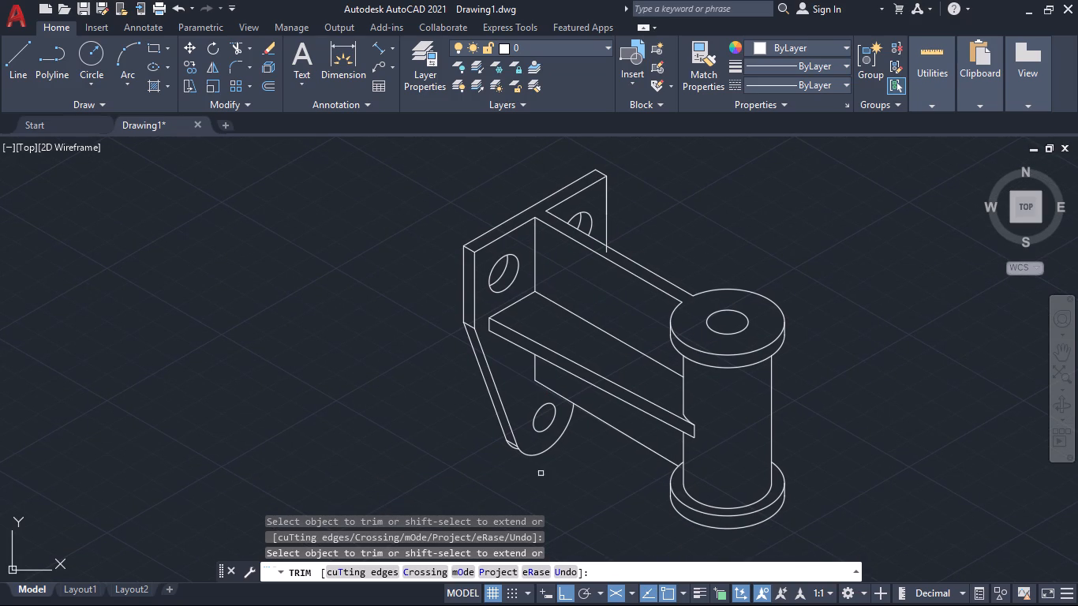
scroll(507, 448, up, 4)
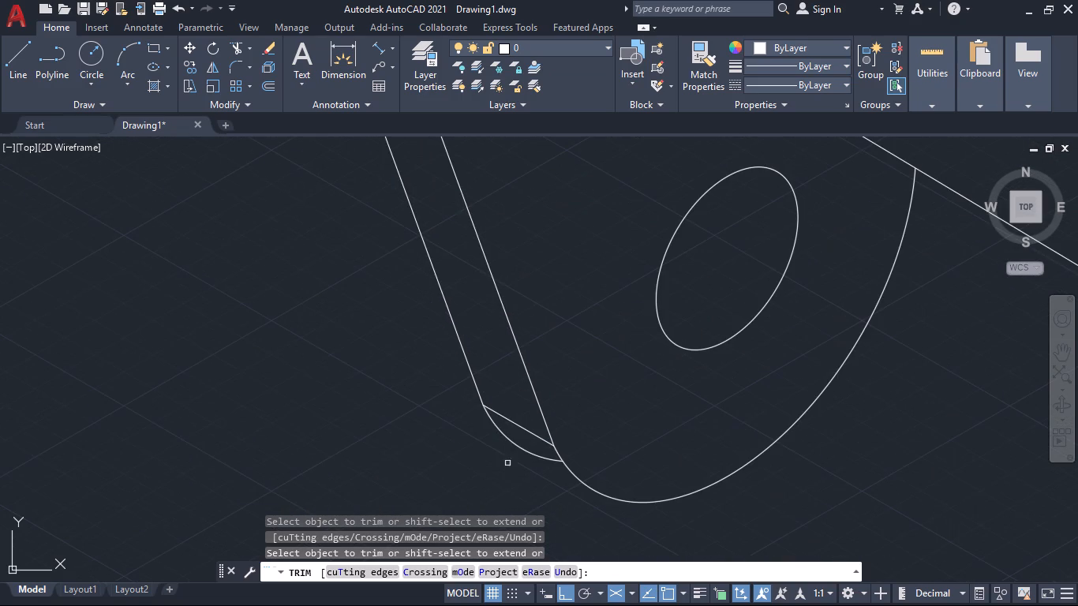
key(Escape)
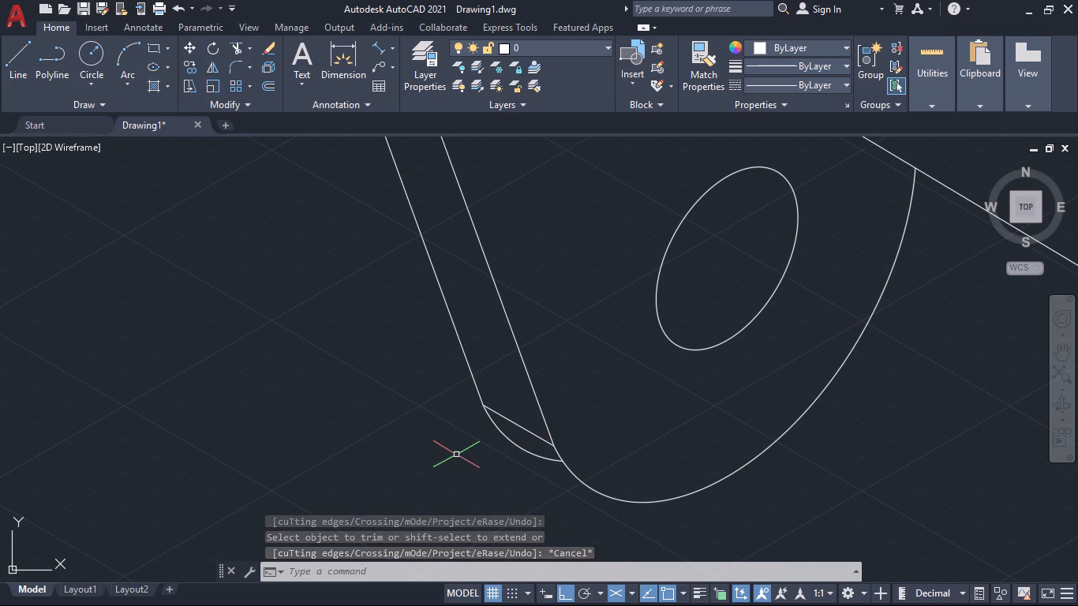
Draw a line from the back arc to the front arc at the plate's rounded lower end, along the thickness direction.
key(l)
key(Return)
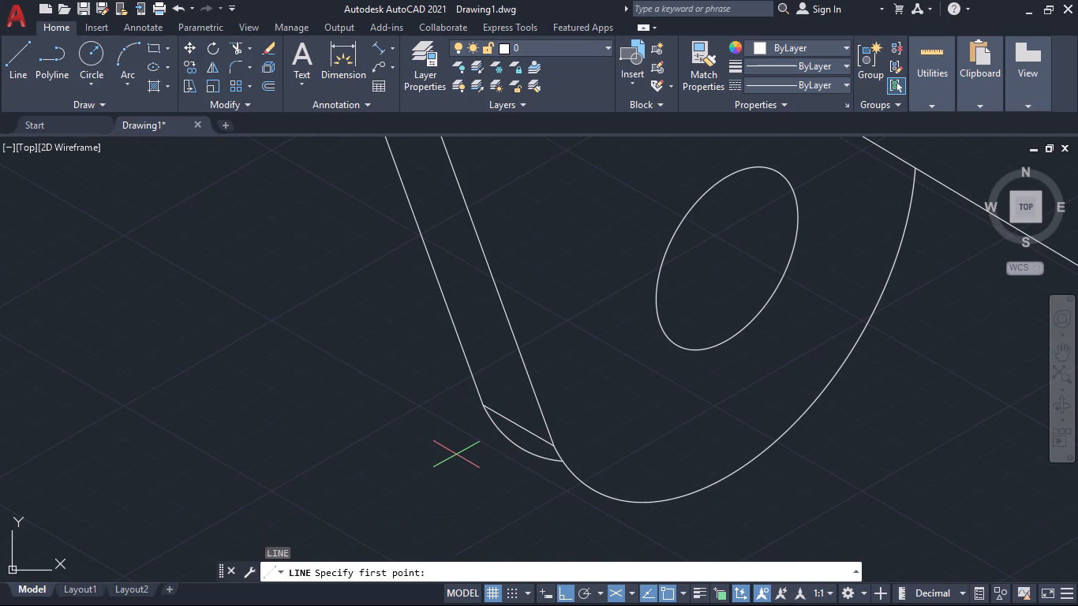
scroll(497, 432, up, 1)
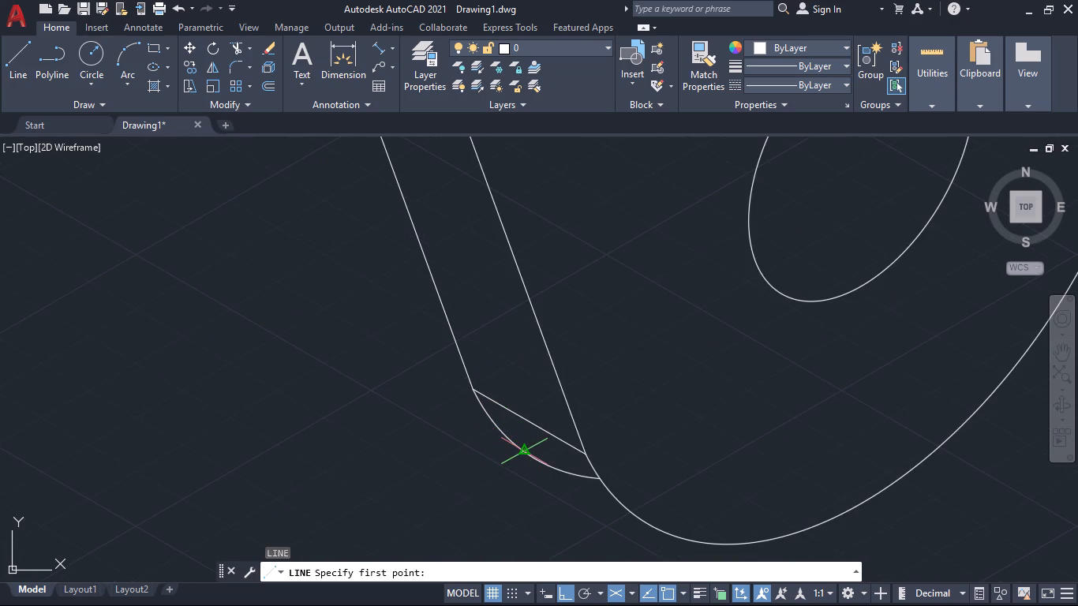
click(525, 454)
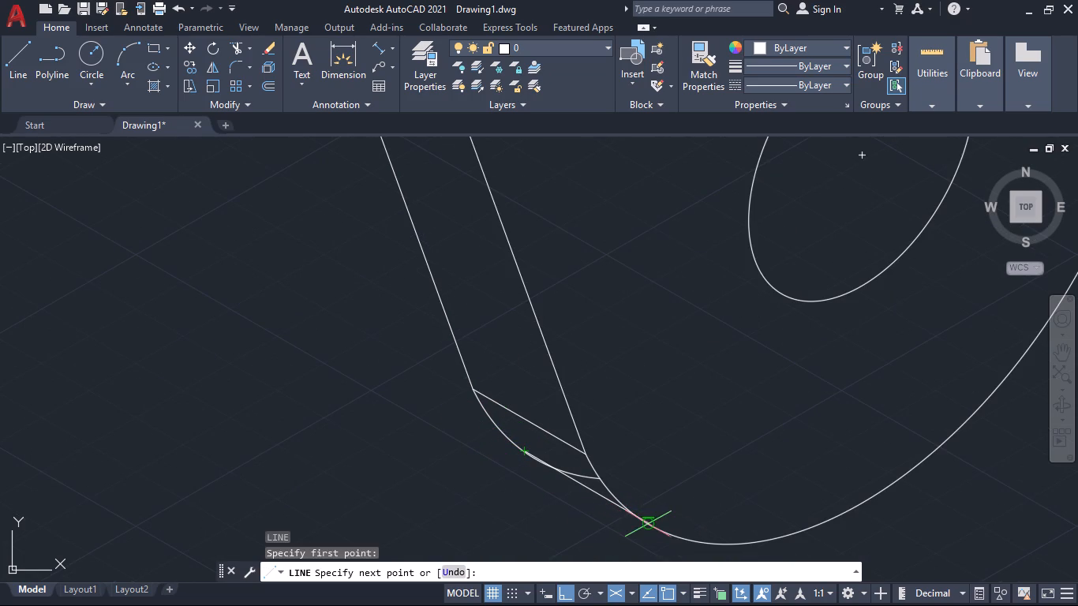
click(648, 529)
key(Escape)
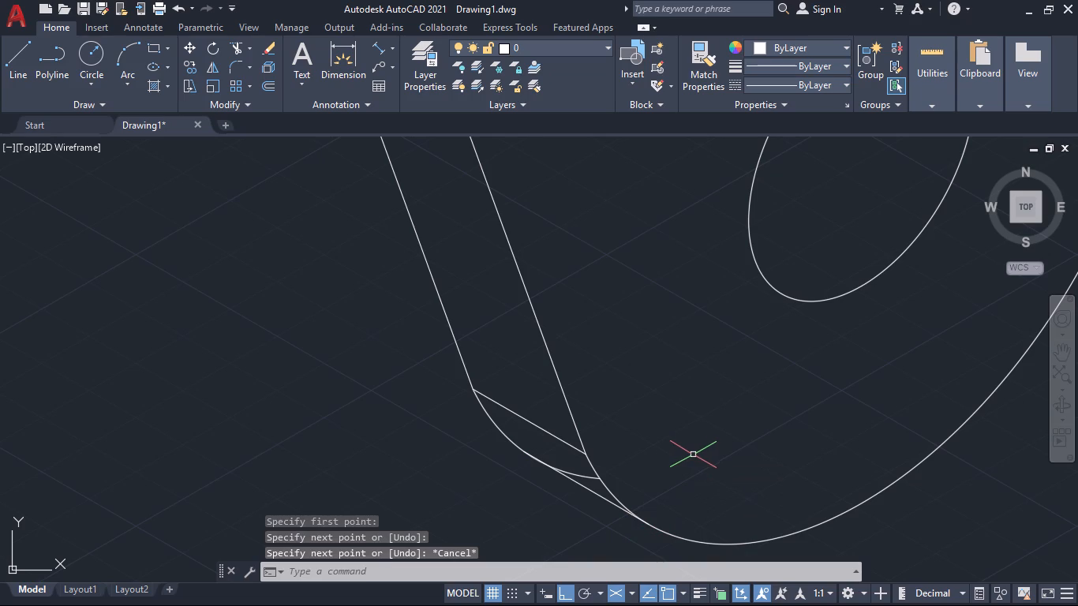
Trim the back arc beyond the new connecting line at the plate's rounded lower end, including the leftover bit near the line's start.
text(tr)
key(Return)
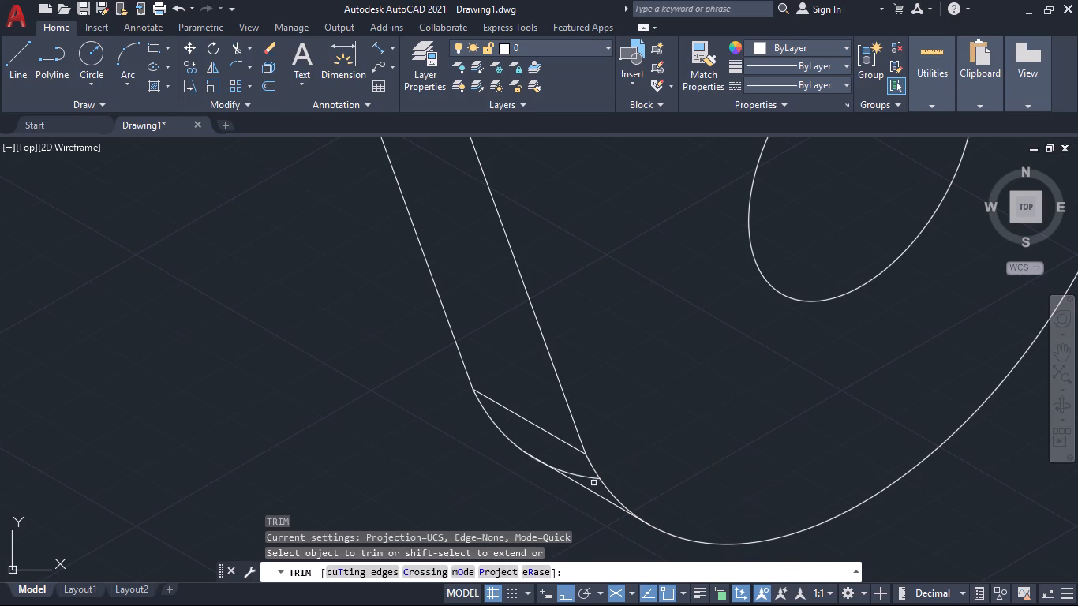
click(593, 483)
click(581, 471)
scroll(654, 447, down, 4)
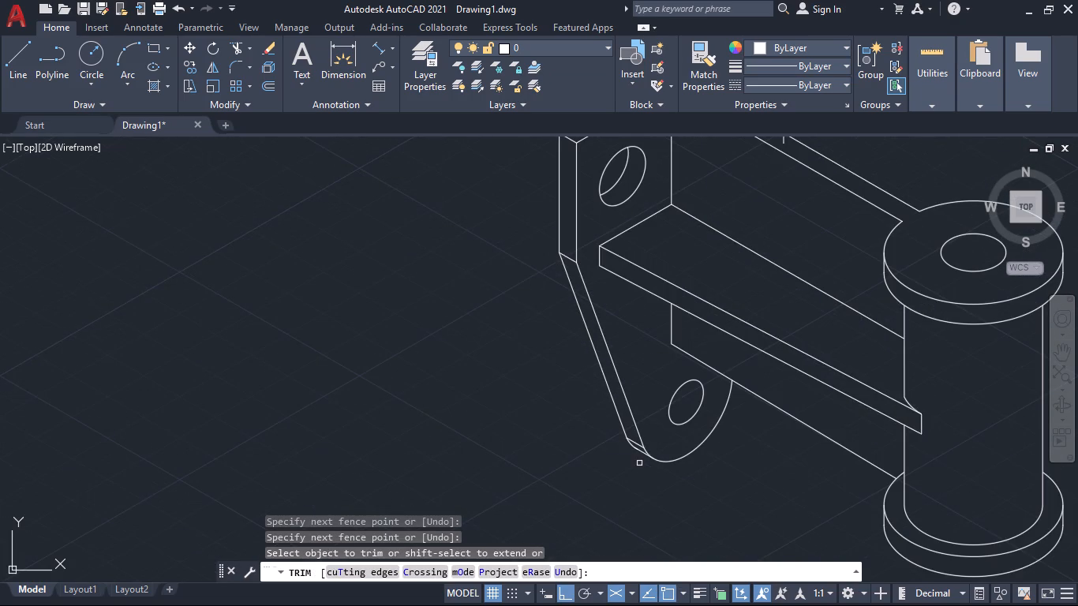
scroll(634, 459, up, 4)
scroll(634, 391, up, 2)
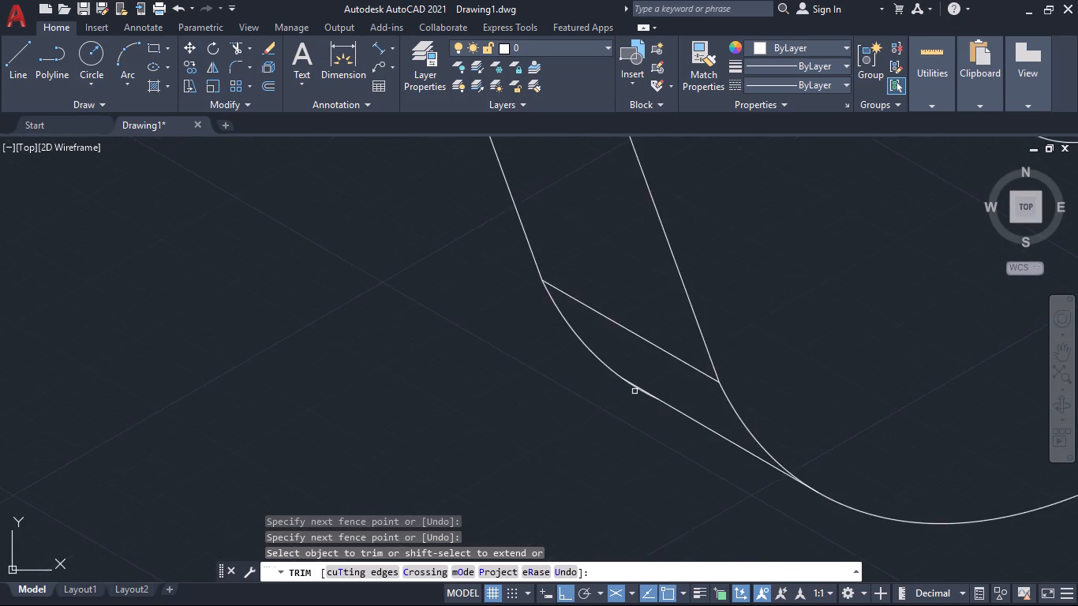
scroll(634, 391, up, 2)
click(639, 384)
scroll(639, 408, down, 6)
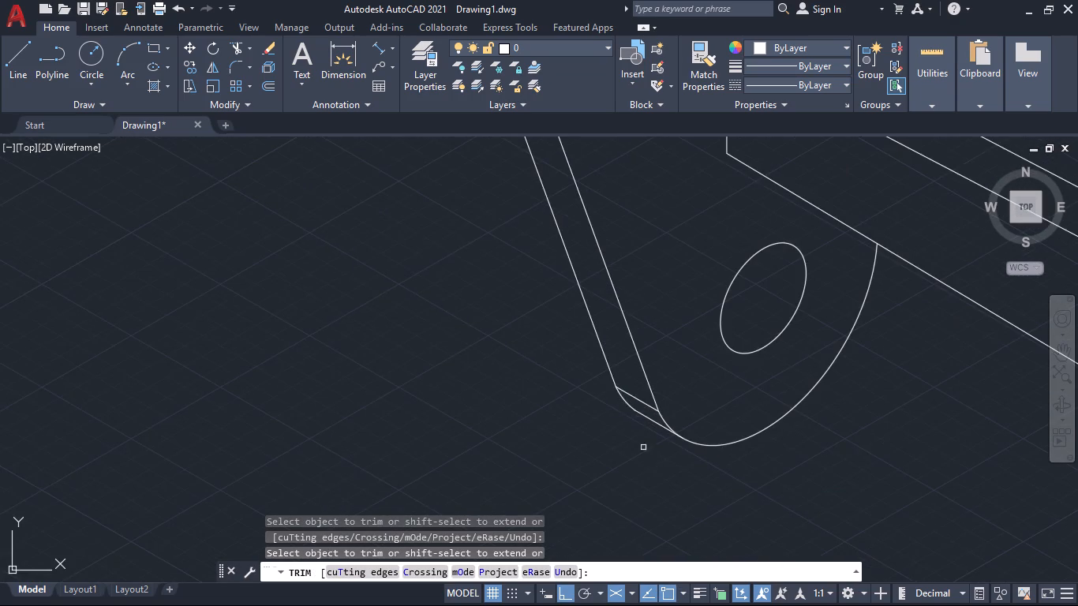
scroll(698, 466, down, 2)
key(Escape)
Trim the lower end of the plate's far vertical edge where it runs past the arm's upper edge.
middle_drag(780, 467, 676, 452)
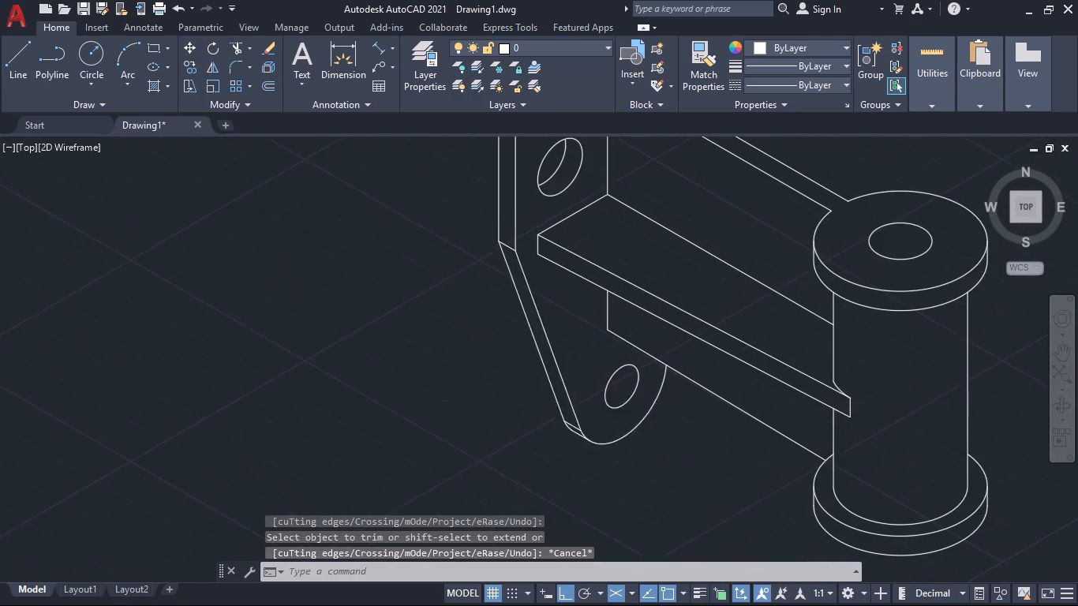
scroll(672, 451, down, 2)
middle_drag(695, 484, 622, 438)
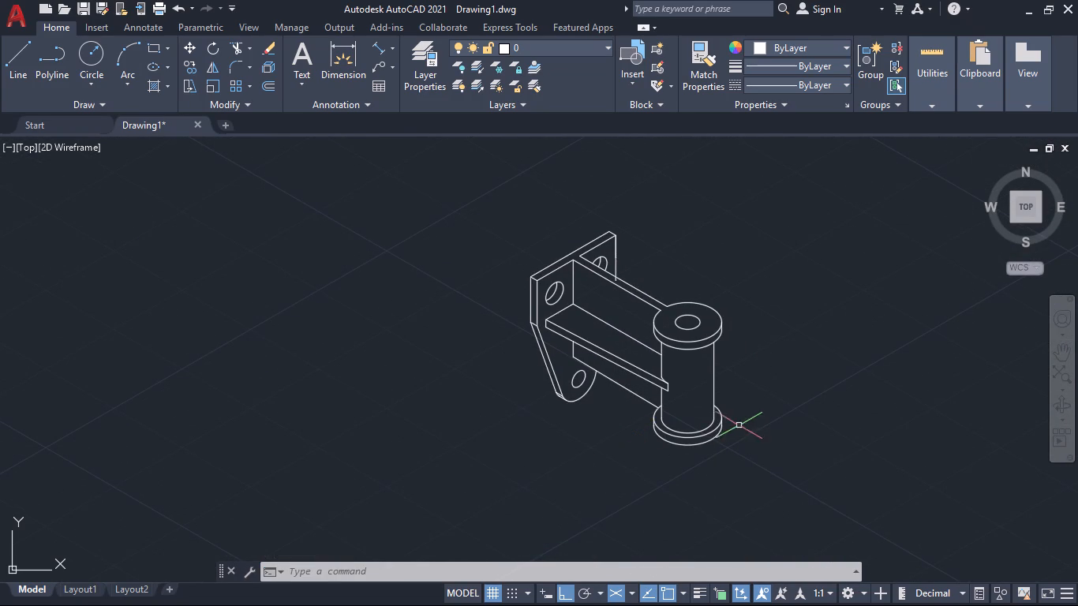
scroll(611, 278, up, 5)
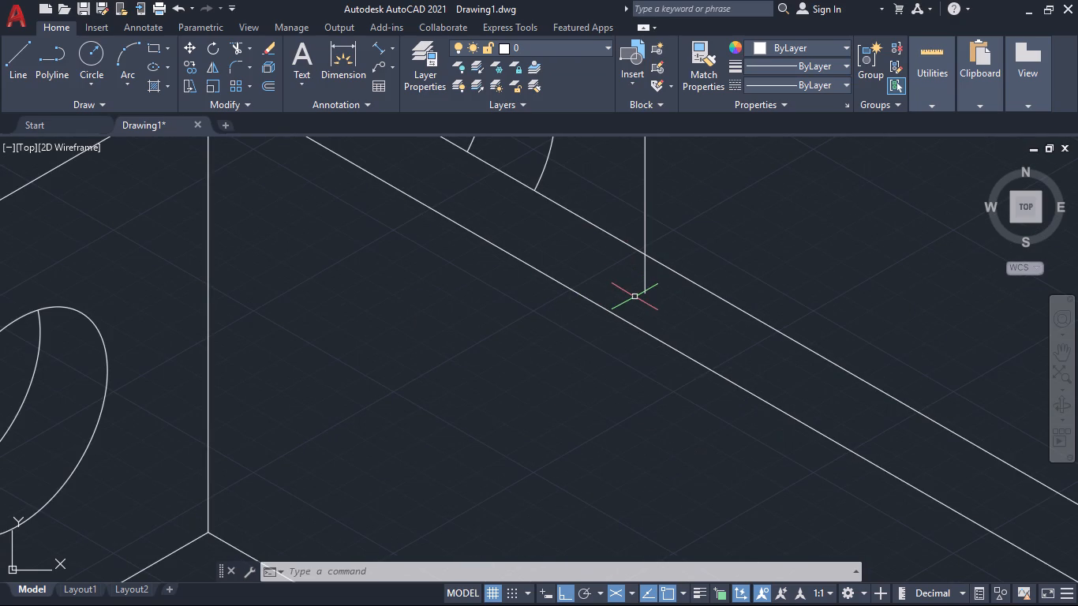
text(tr)
key(Return)
click(630, 270)
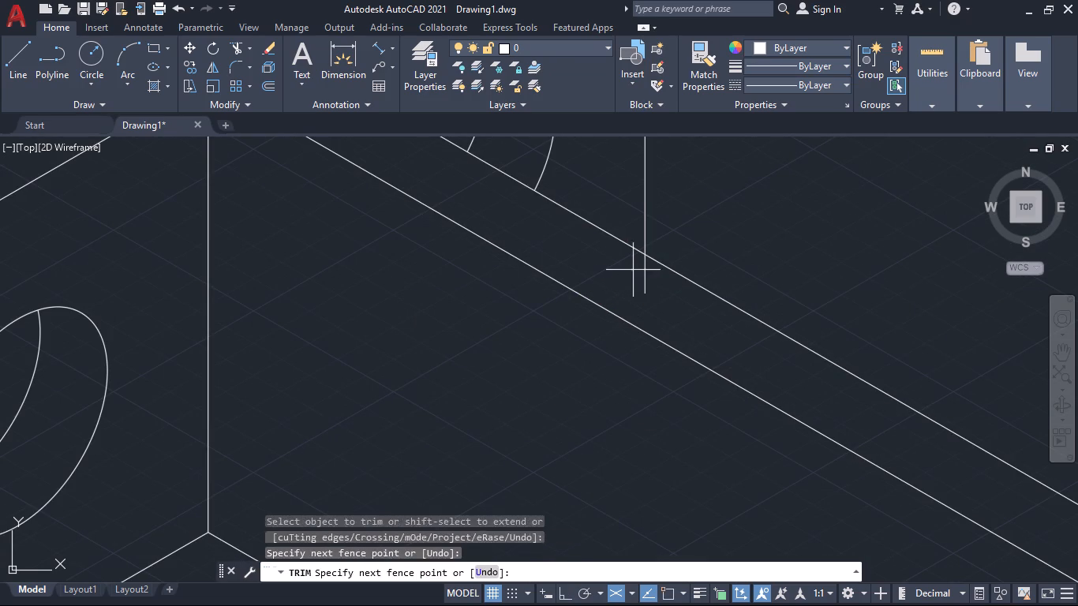
click(674, 284)
scroll(679, 311, down, 5)
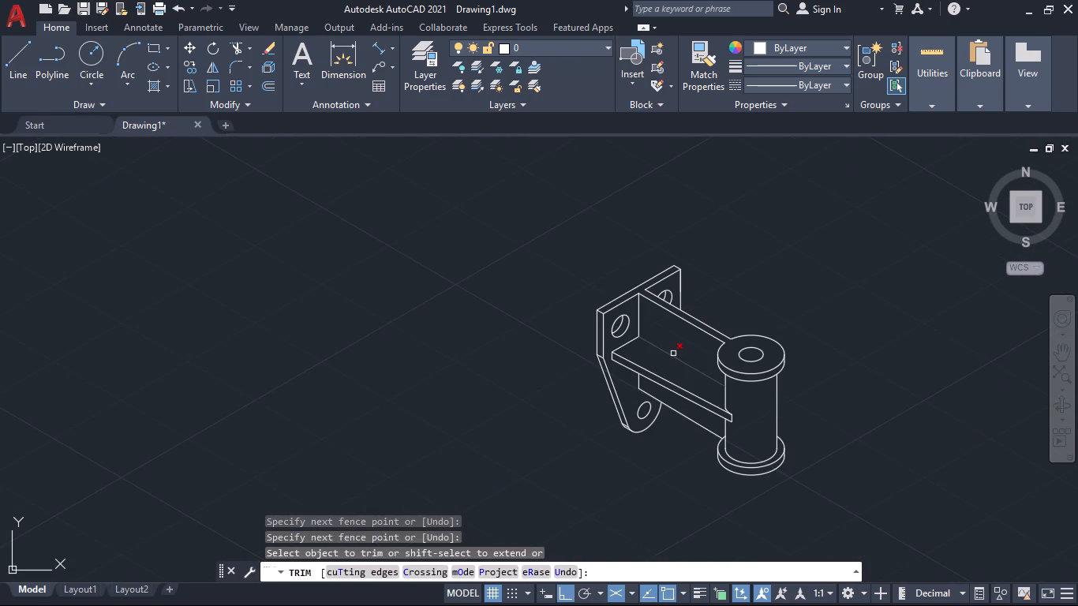
key(grave)
key(Escape)
Start a hatch and set its type to Solid.
middle_drag(454, 361, 326, 346)
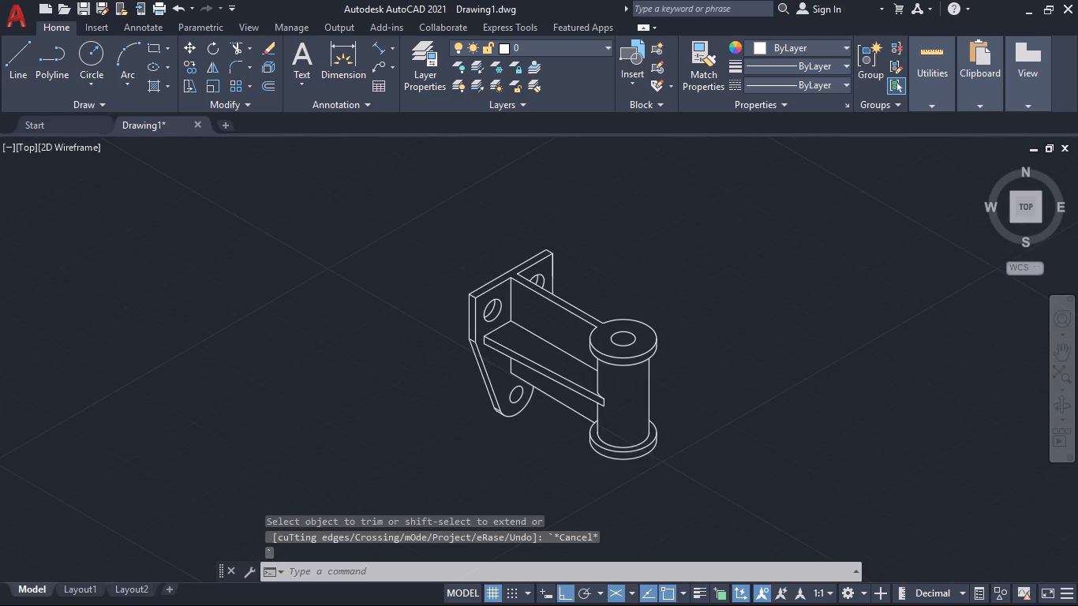
key(h)
key(Return)
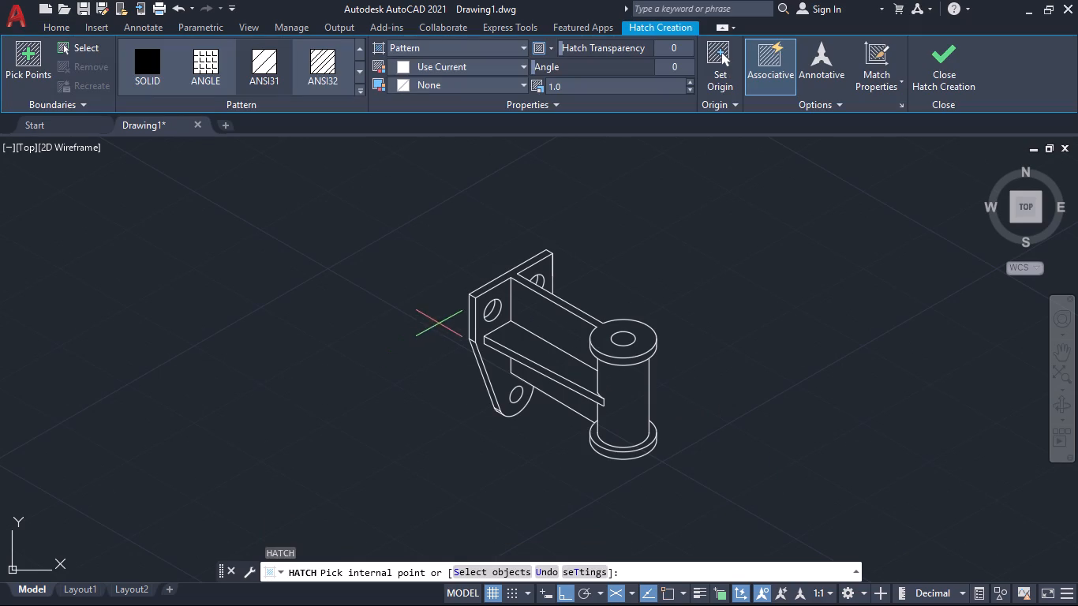
click(516, 44)
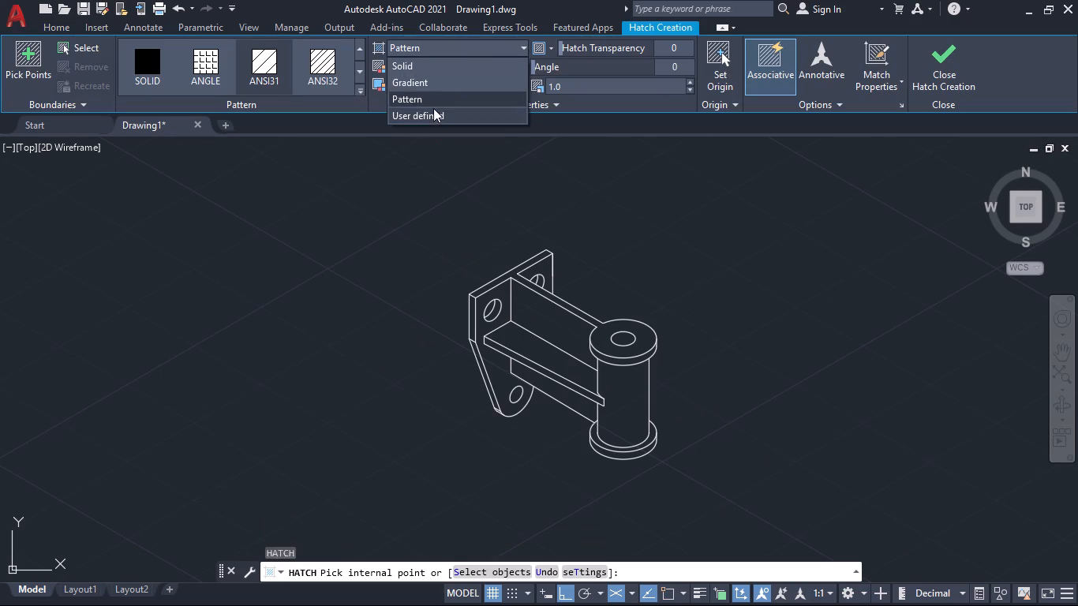
click(443, 65)
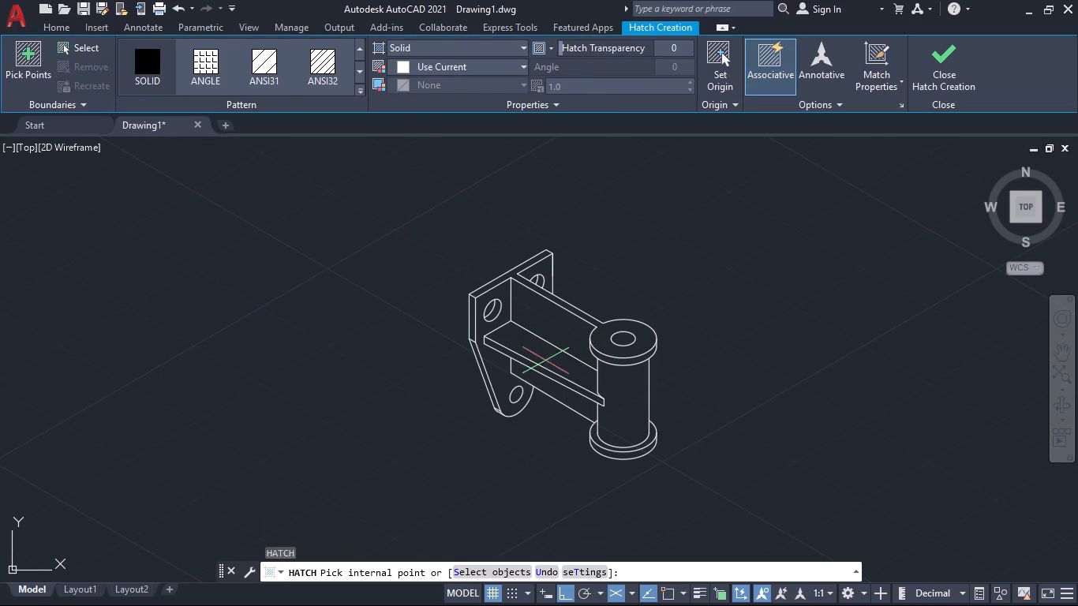
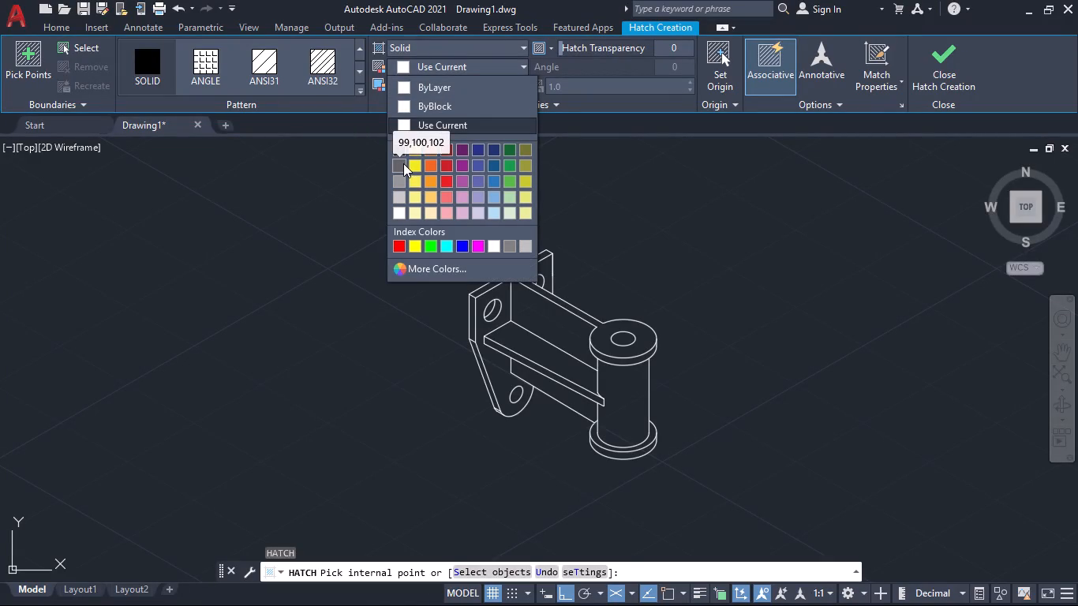
Leave the Hatch command and open the object properties for the entire isometric bracket drawing.
key(Escape)
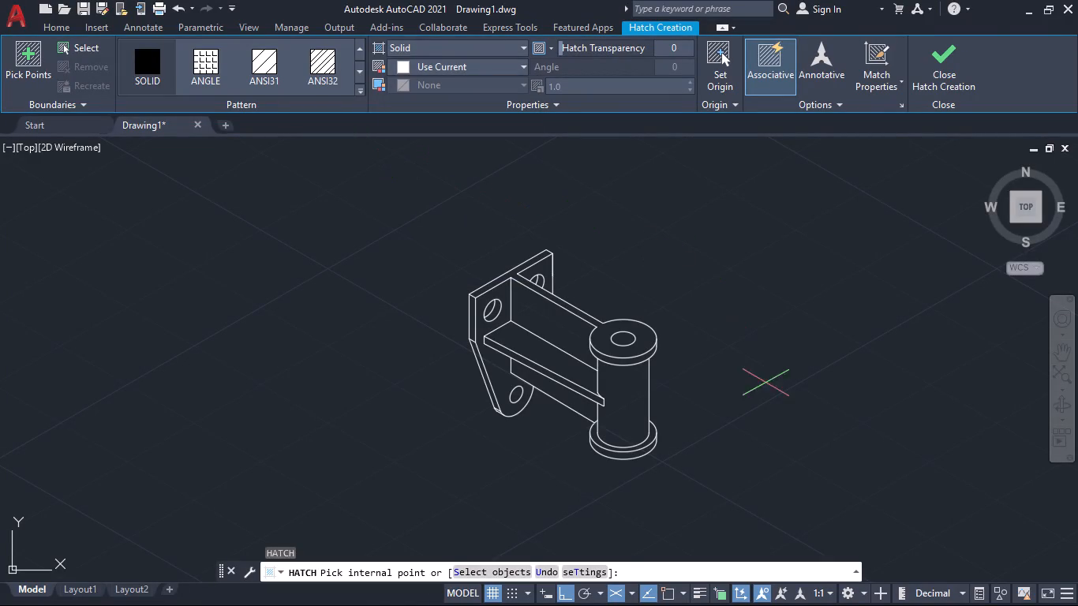
key(Escape)
click(759, 488)
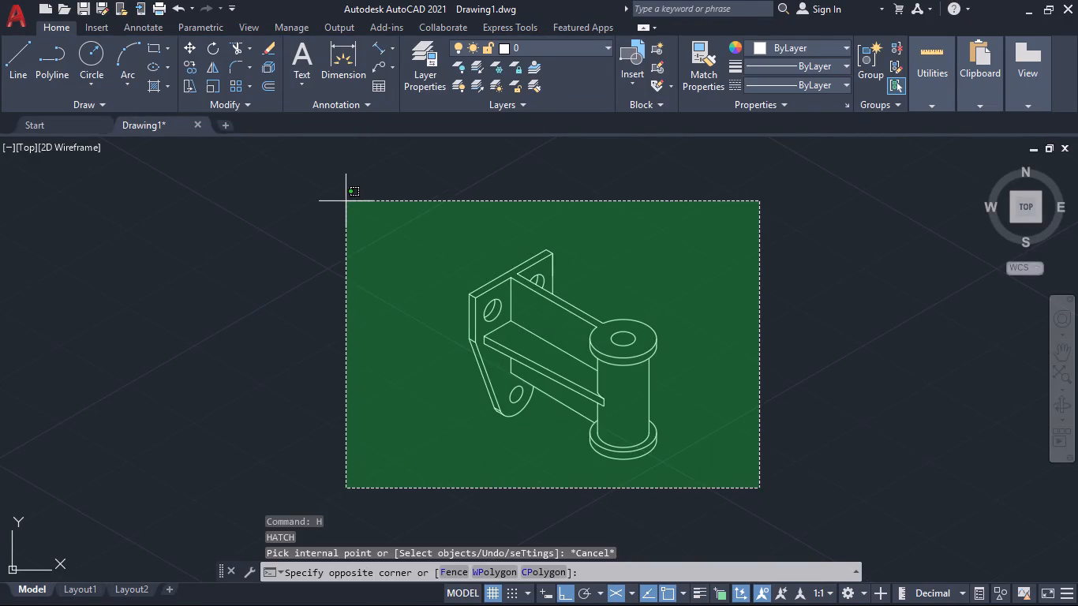
click(346, 201)
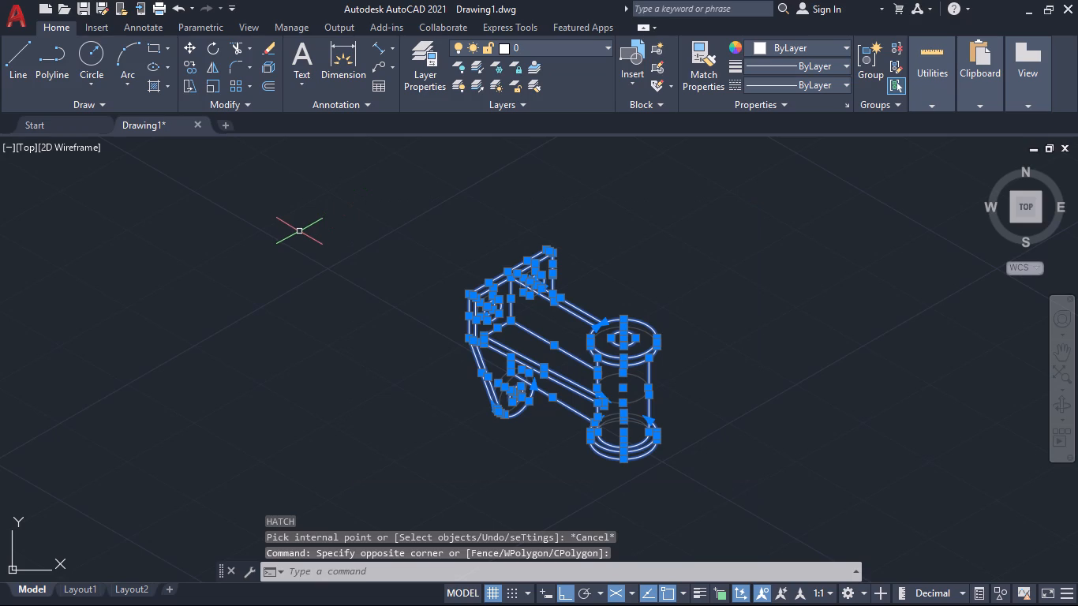
key(ctrl+1)
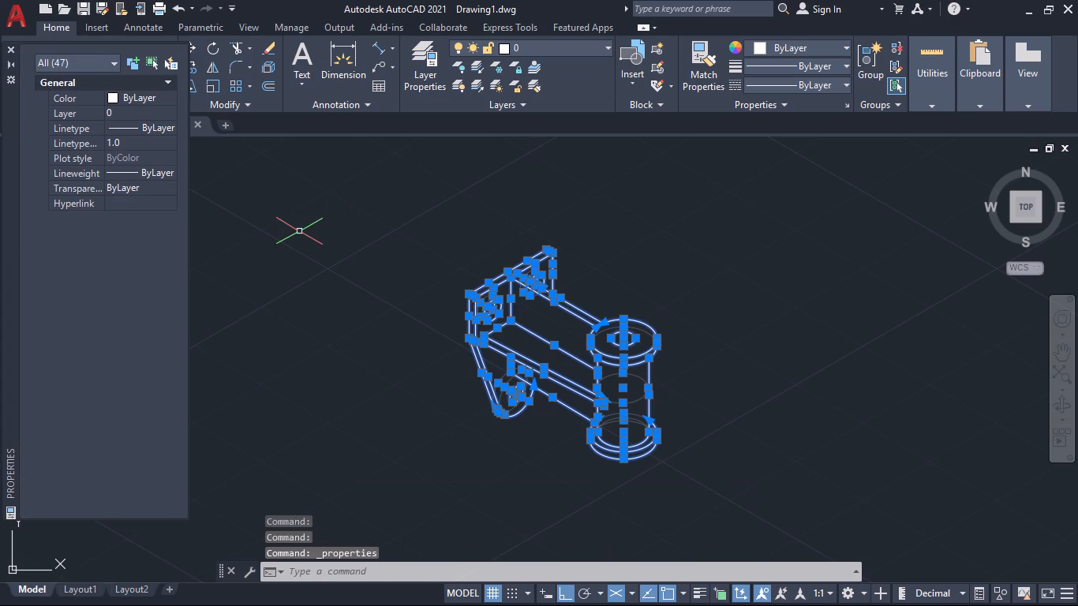
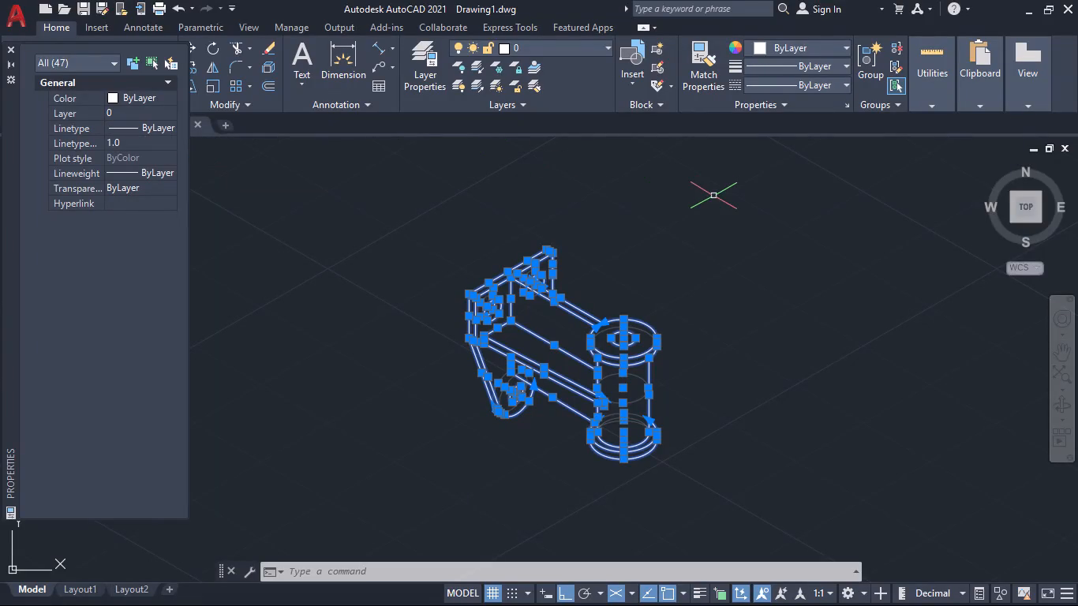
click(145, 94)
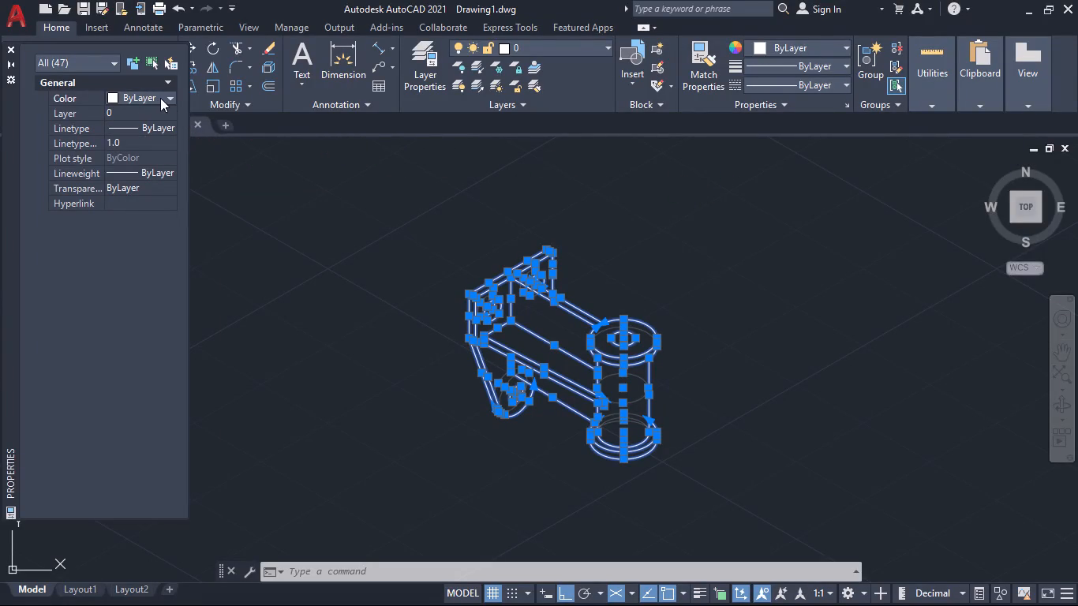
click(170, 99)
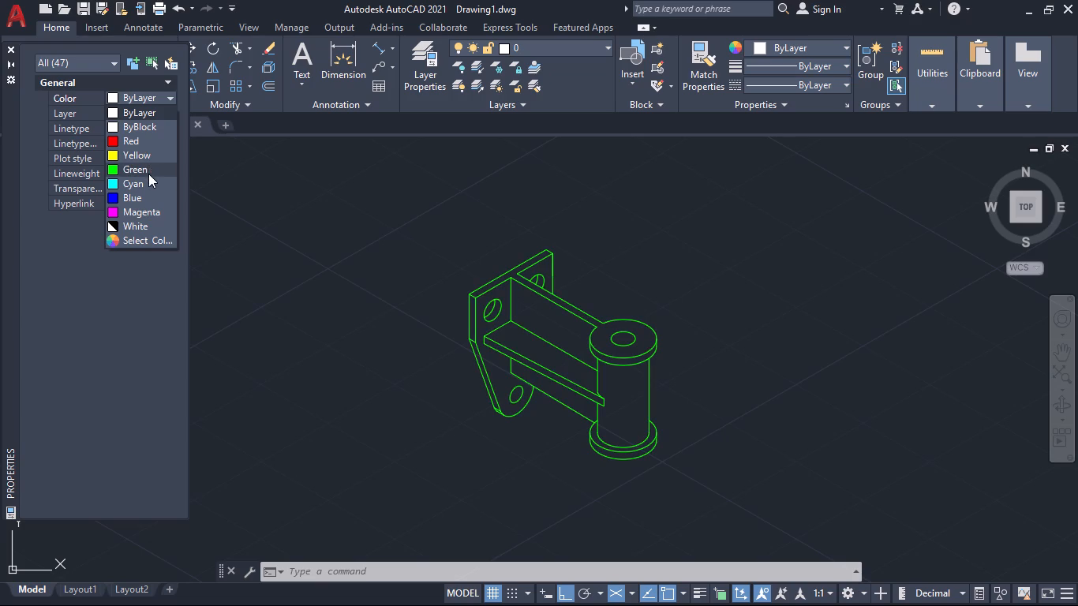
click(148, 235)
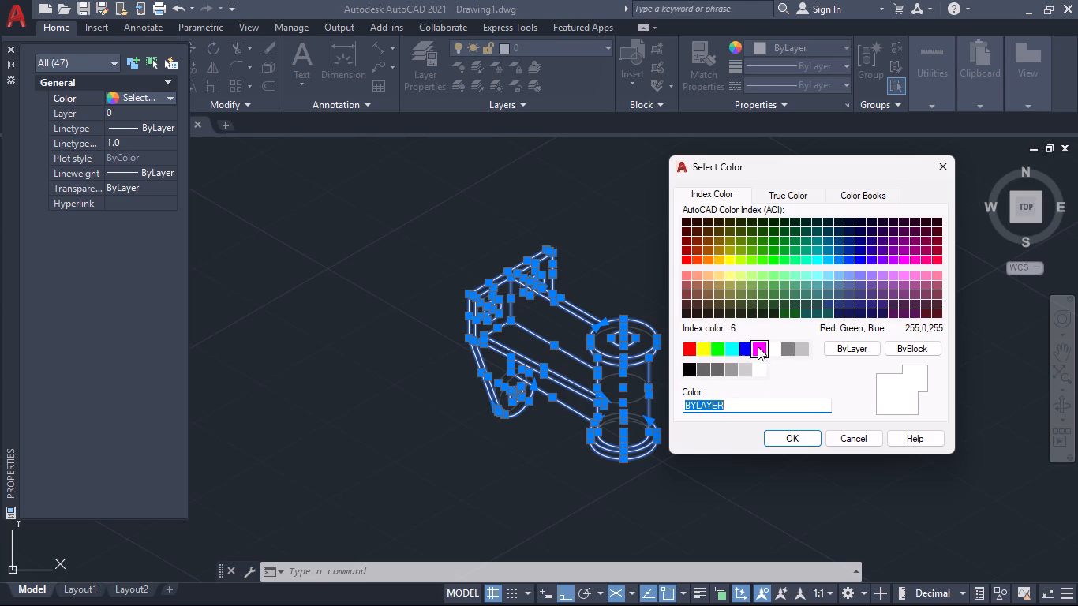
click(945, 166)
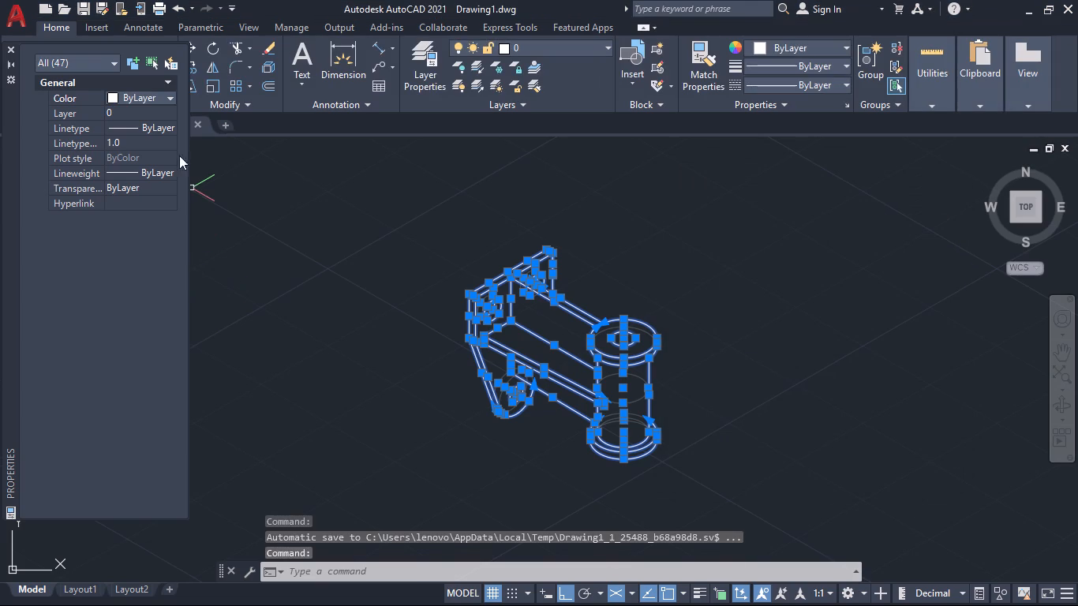
Change the colour of the entire bracket linework to Green, close the properties and clear the selection.
click(165, 100)
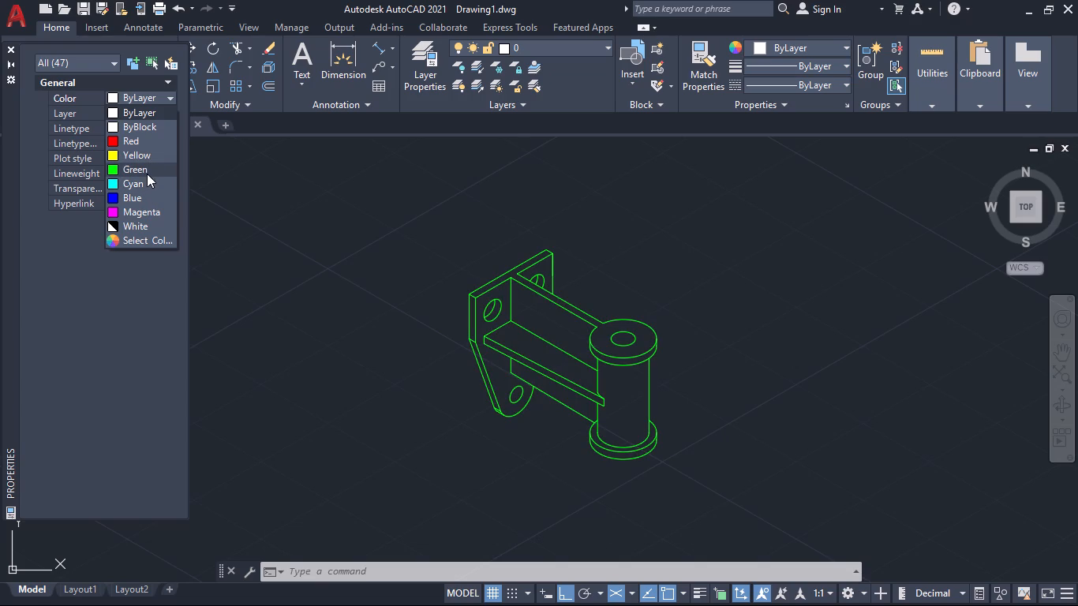
click(147, 174)
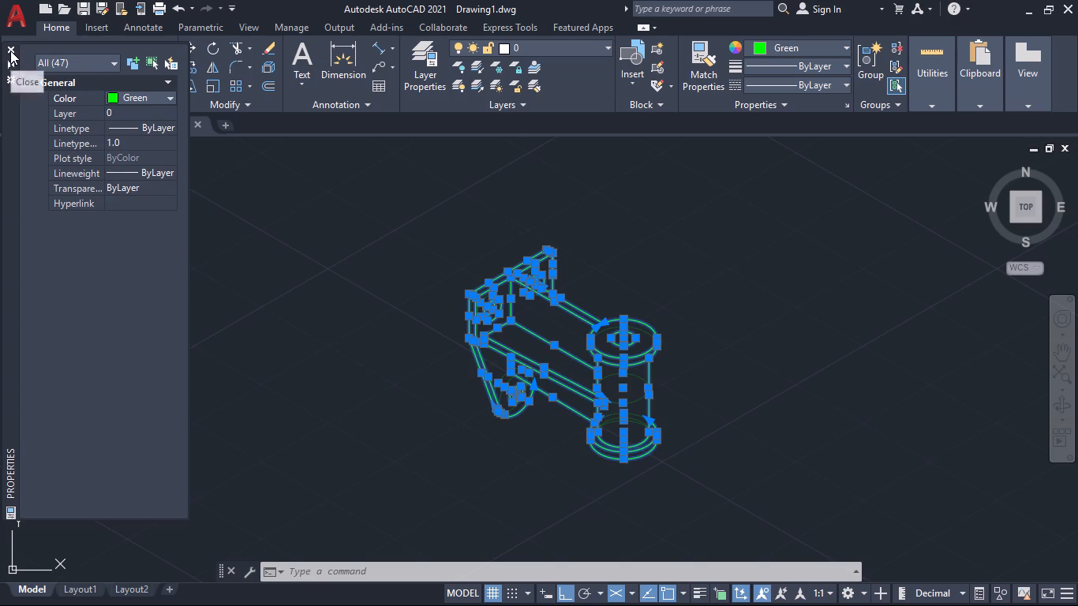
click(10, 50)
key(Escape)
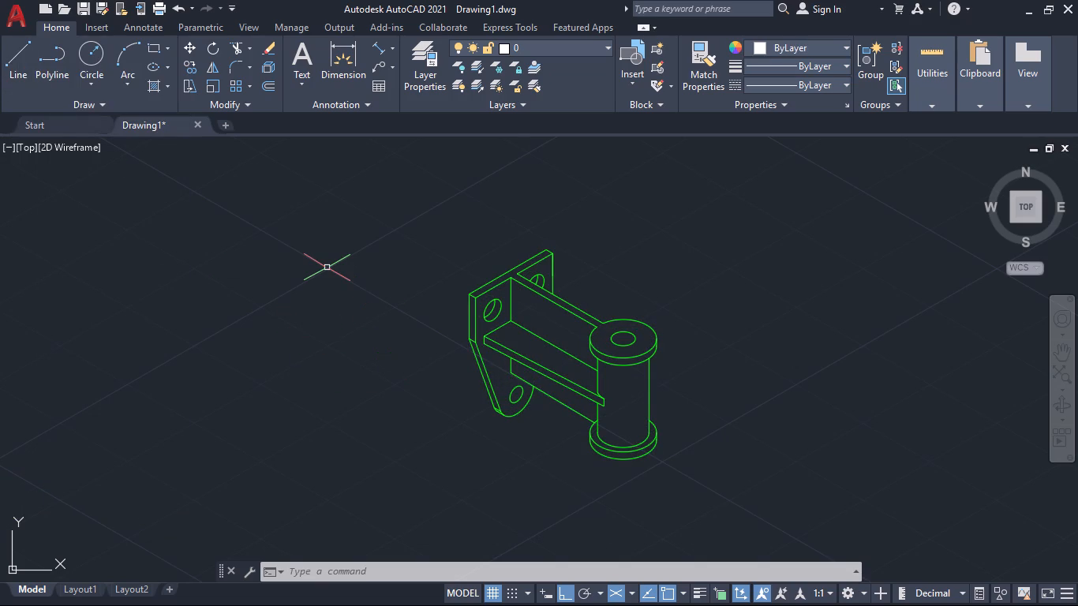
Fill the visible inner walls of the two upper plate holes with a solid hatch in dark grey 99,100,102.
key(h)
key(Return)
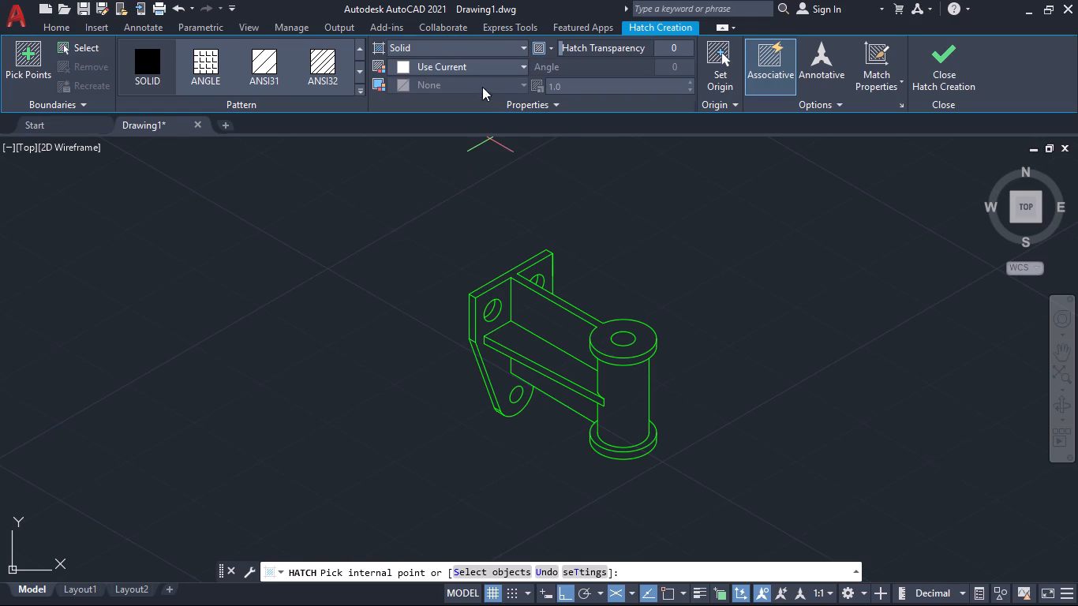
click(500, 63)
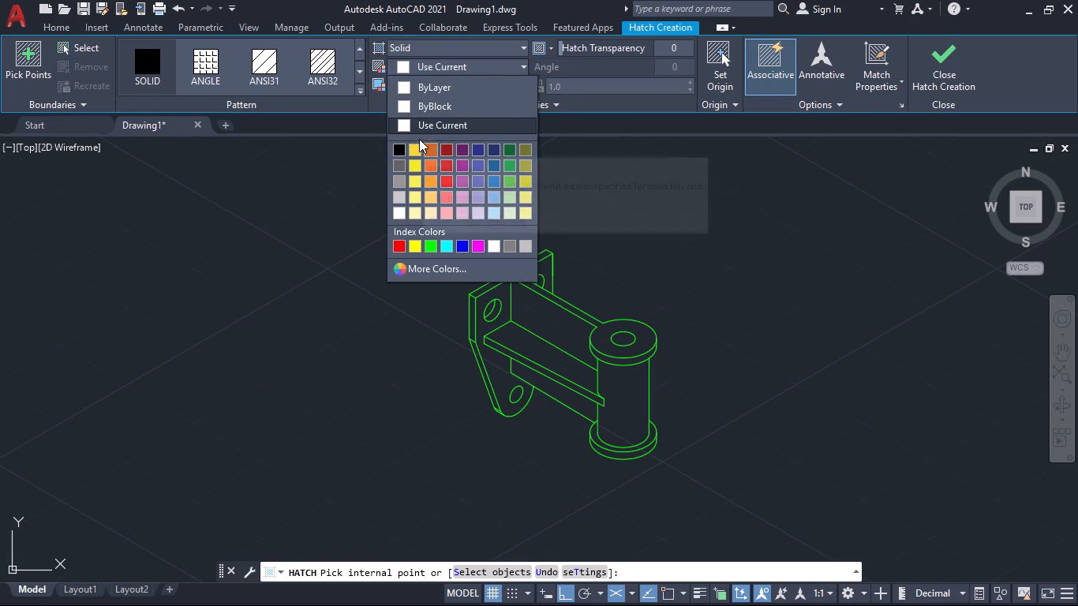
click(402, 166)
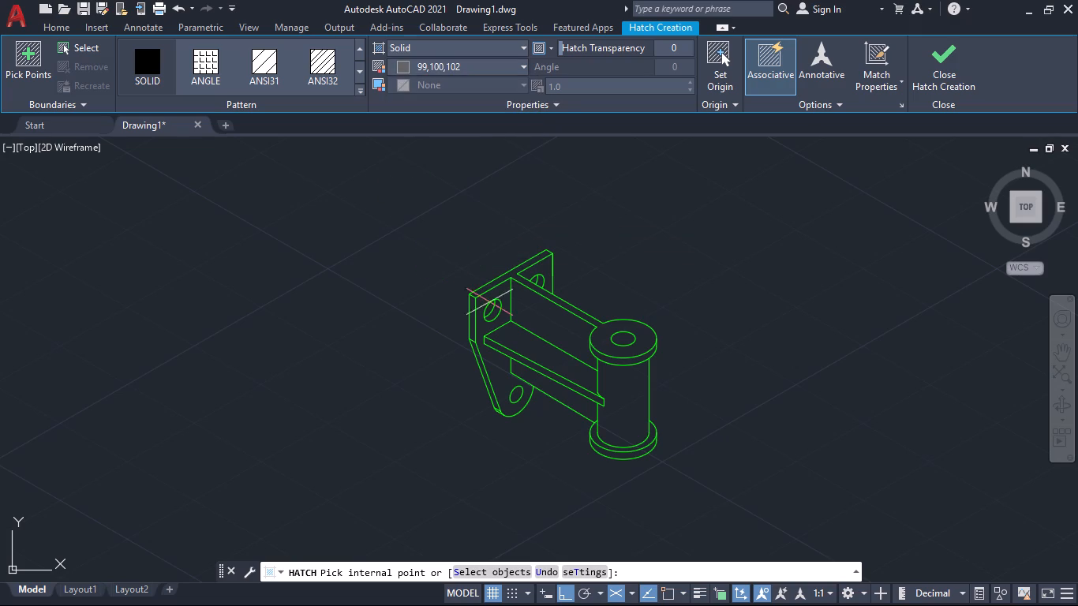
scroll(503, 316, up, 2)
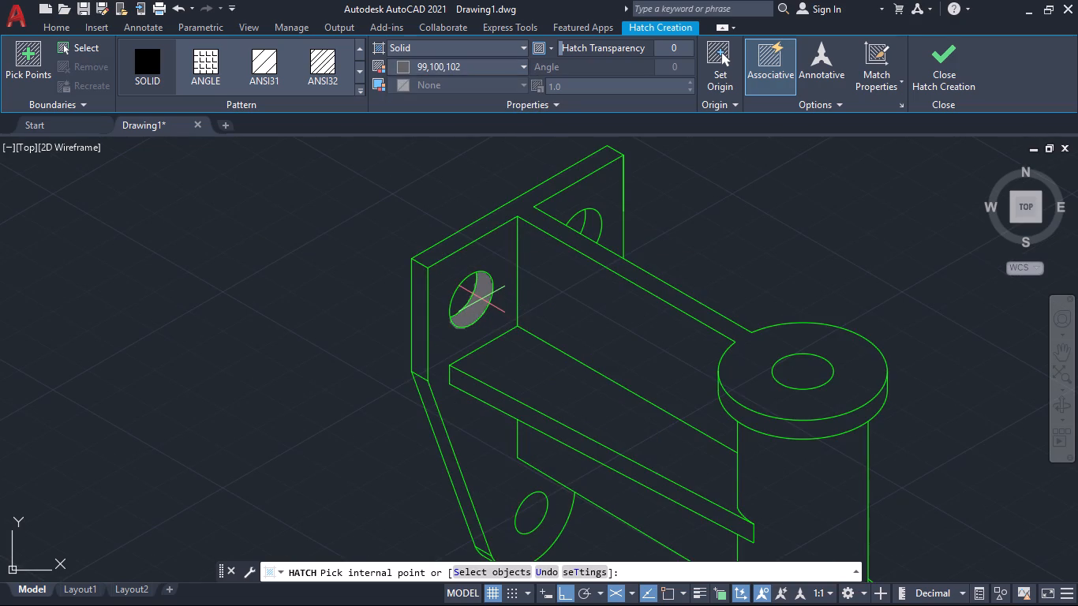
click(481, 299)
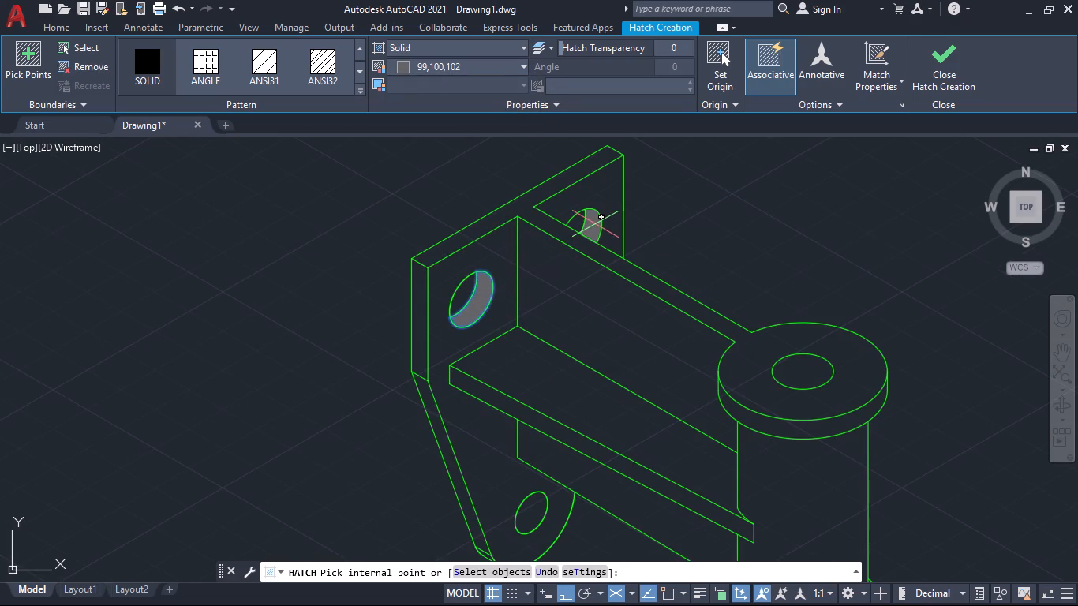
click(595, 224)
scroll(592, 291, down, 2)
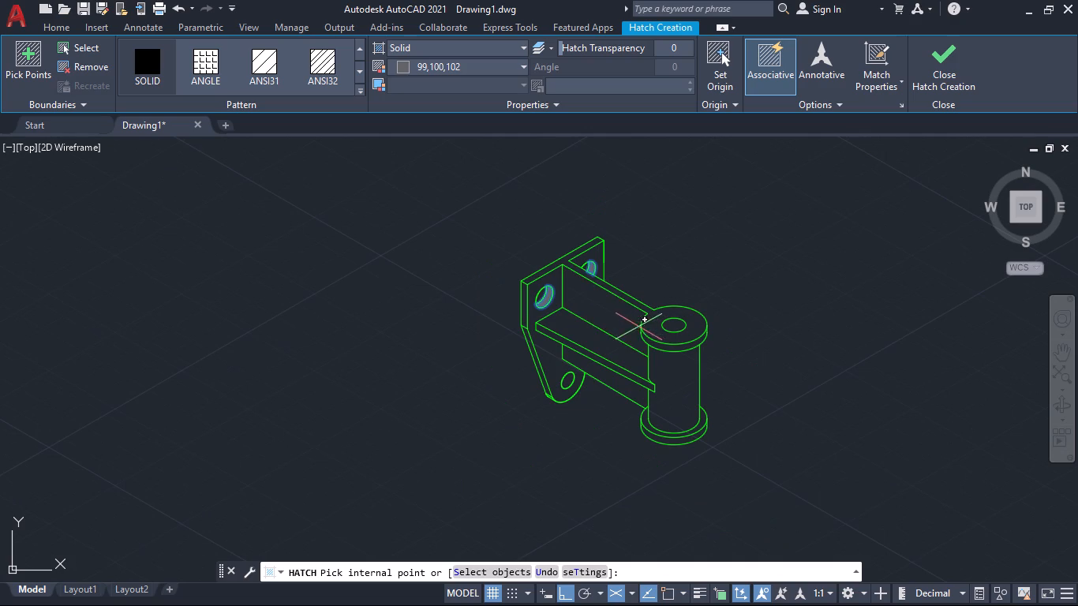
middle_drag(637, 326, 587, 273)
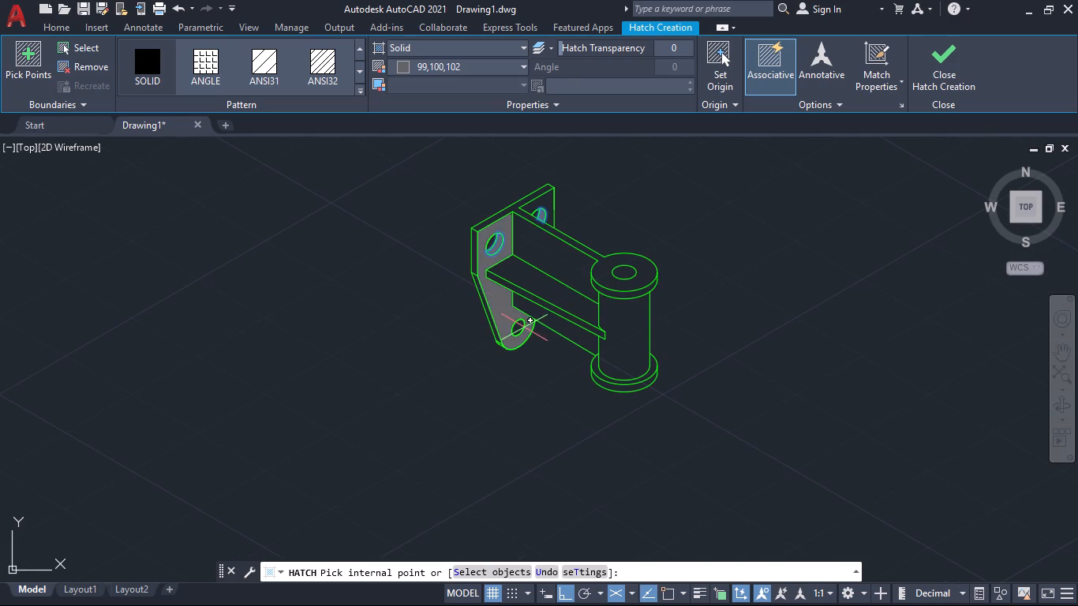
scroll(521, 327, up, 2)
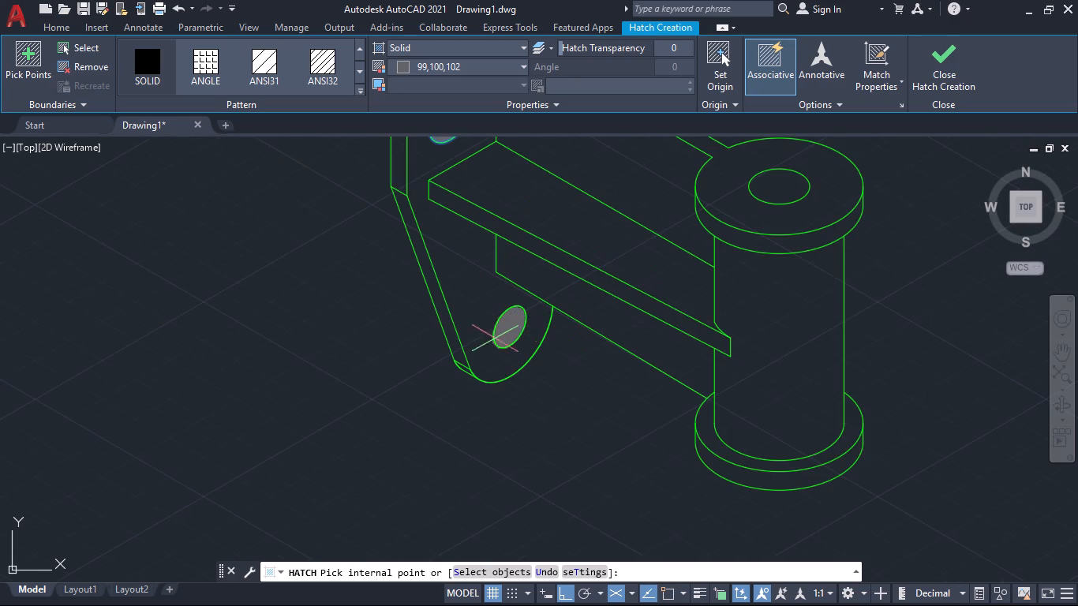
scroll(560, 371, down, 2)
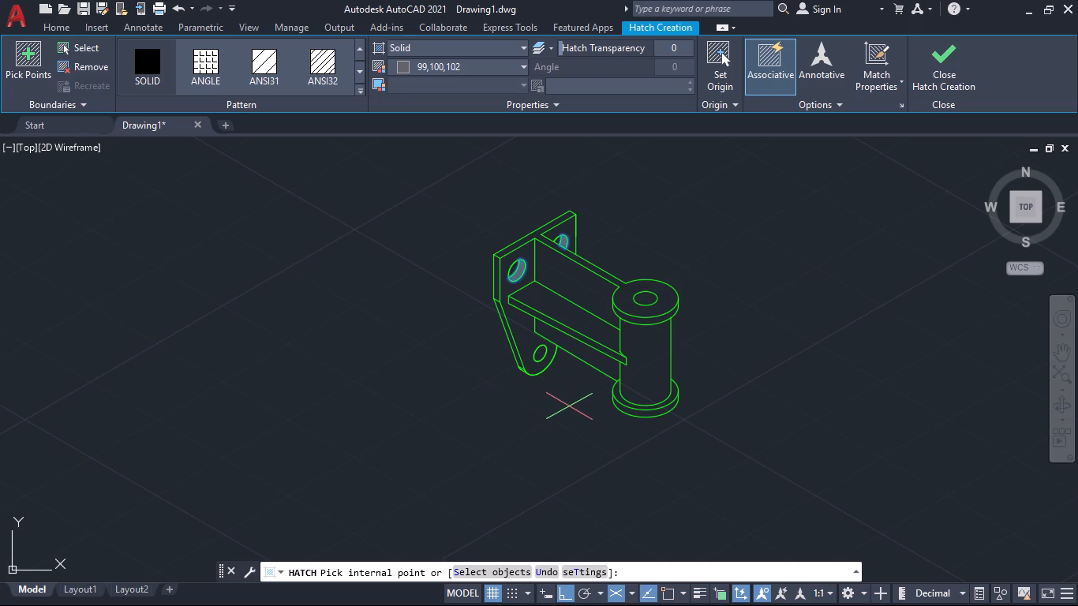
key(Return)
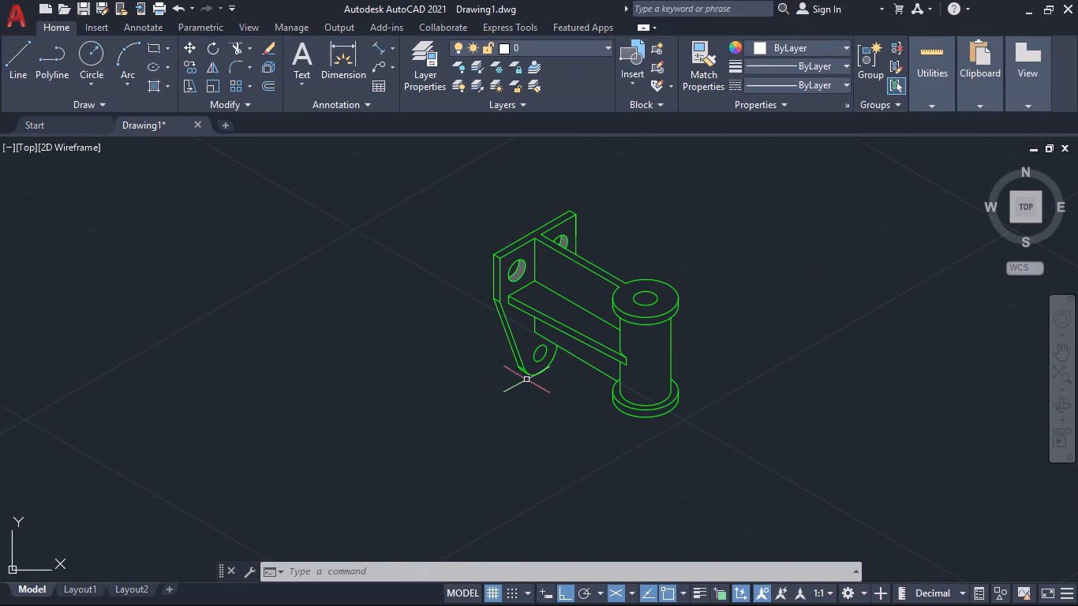
Copy the lower hole's ellipse from its centre by 6 units along the 150° isometric direction, into the plate thickness.
scroll(516, 359, up, 3)
middle_drag(571, 332, 465, 374)
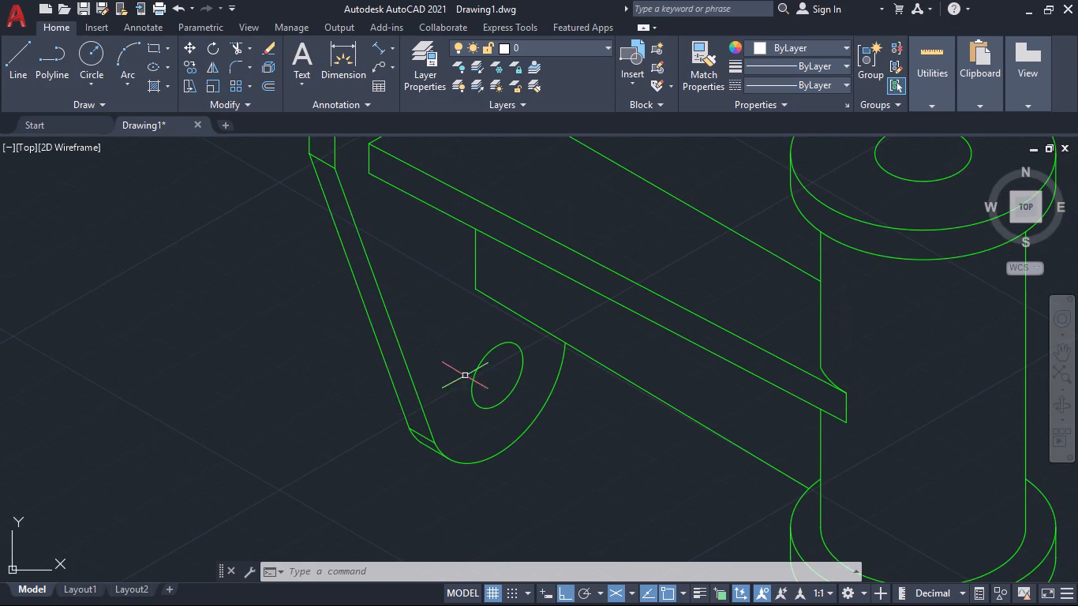
text(co)
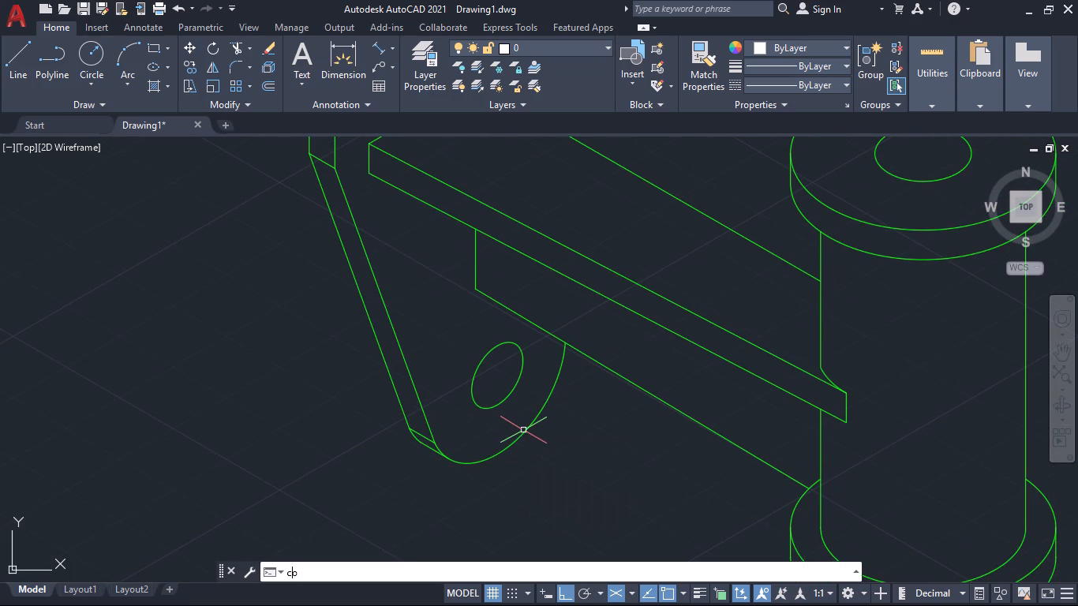
key(Return)
click(502, 403)
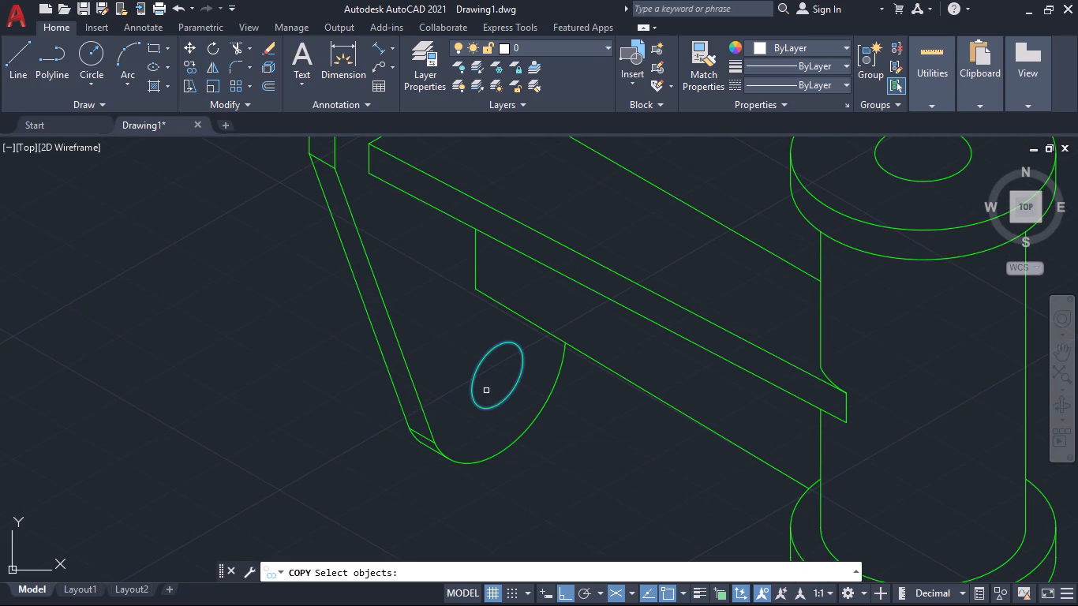
key(Return)
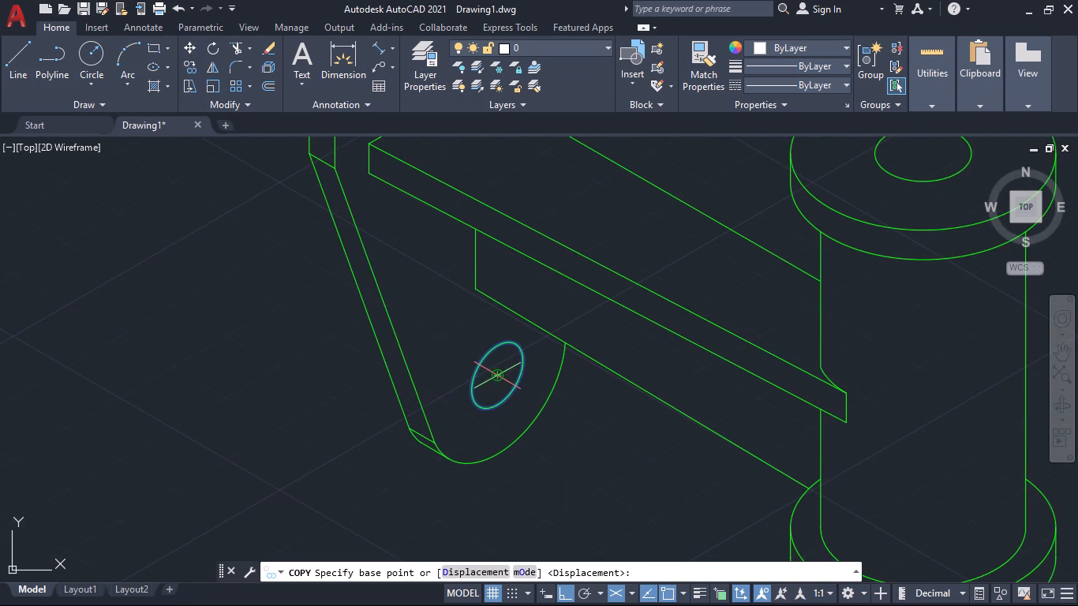
click(494, 380)
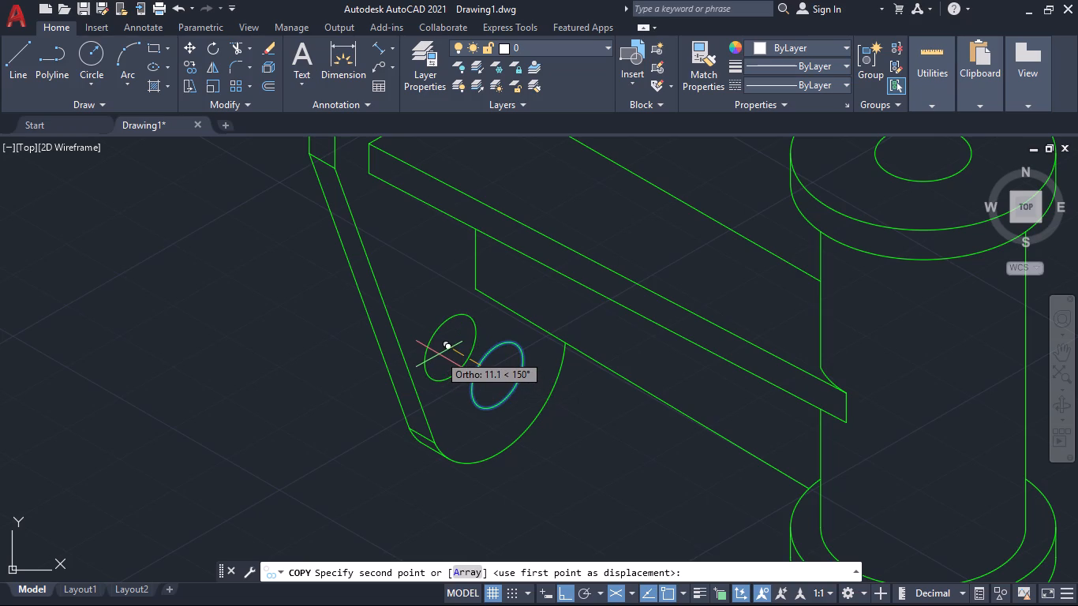
key(6)
key(Return)
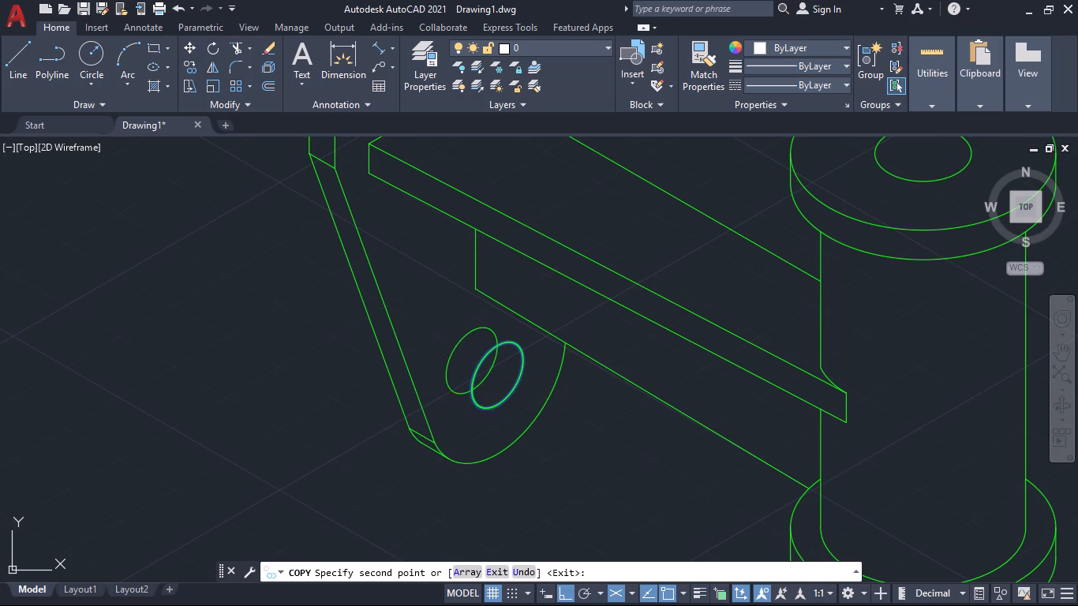
key(Escape)
Trim the part of the copied ellipse outside the lower hole, leaving only the inner depth arc.
text(tr)
key(Return)
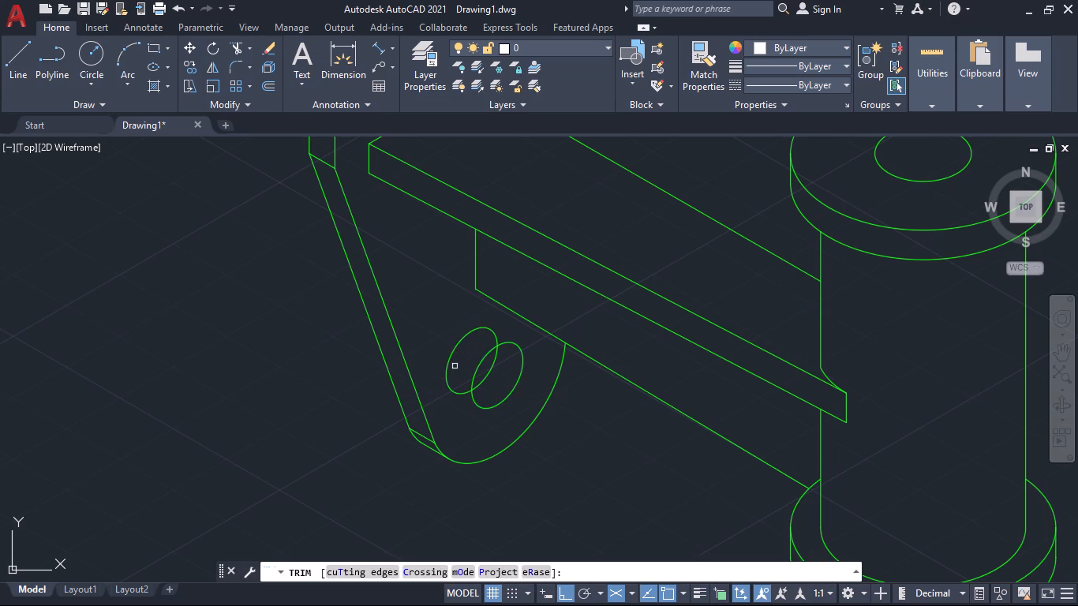
click(496, 326)
click(444, 380)
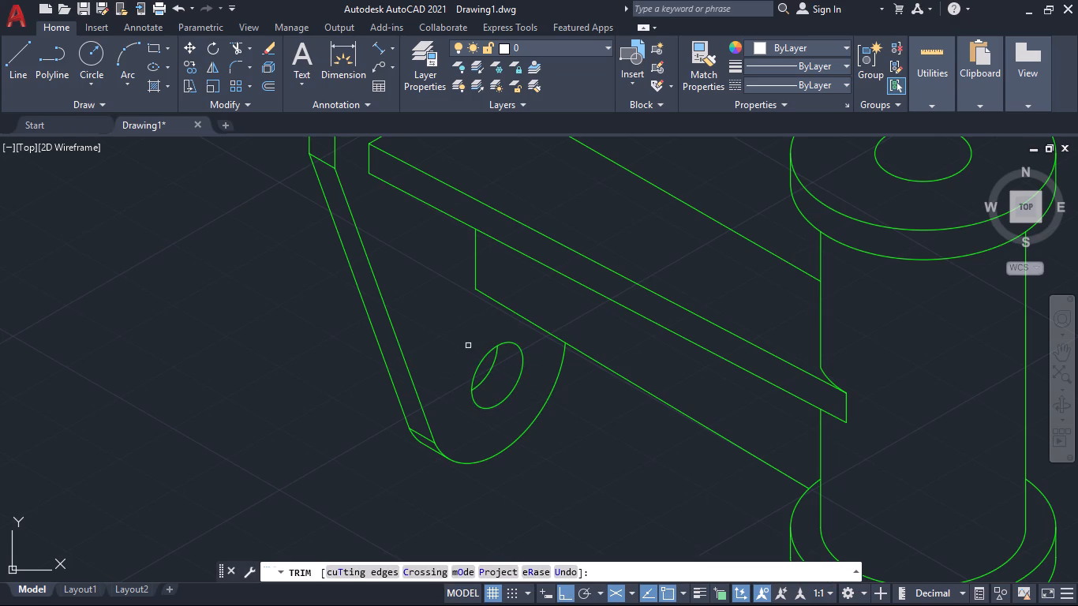
scroll(468, 346, down, 2)
middle_drag(468, 346, 454, 332)
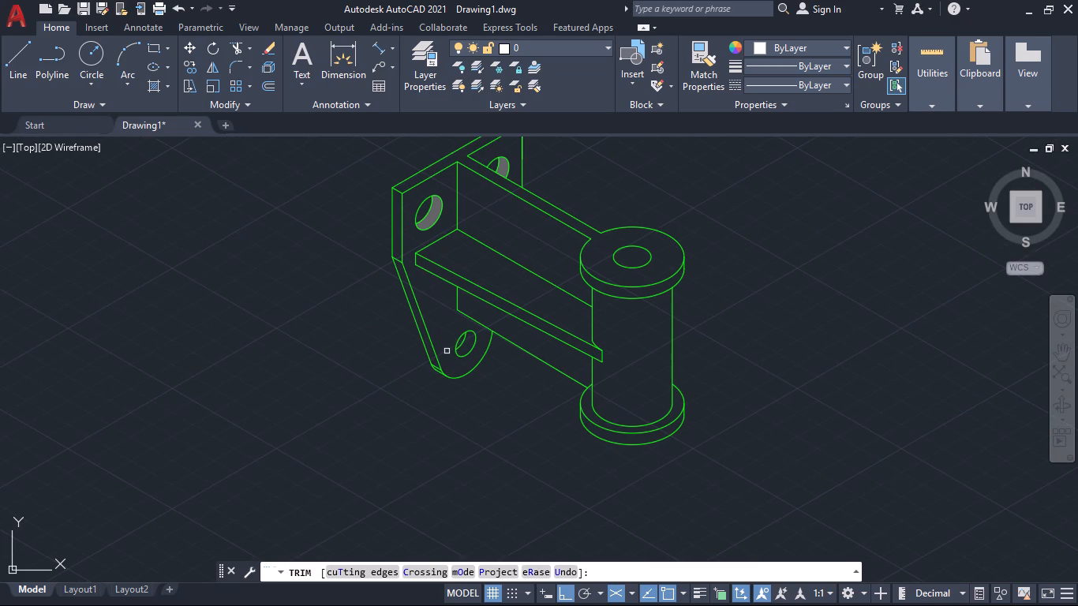
key(Escape)
Fill the lower hole's visible inner wall with the same 99,100,102 solid hatch.
key(h)
key(Return)
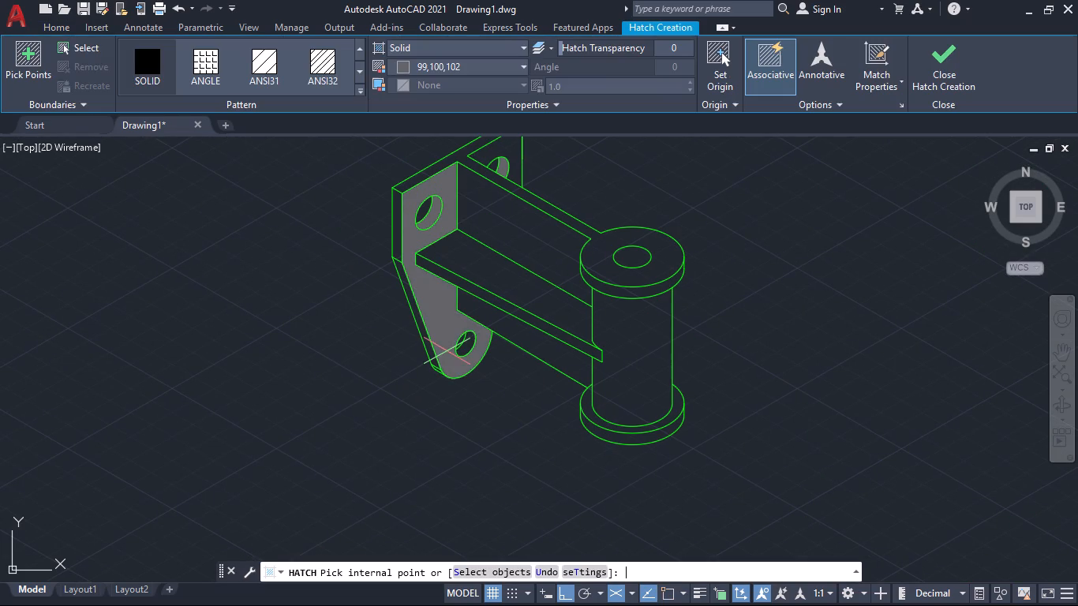
scroll(462, 343, up, 3)
click(476, 349)
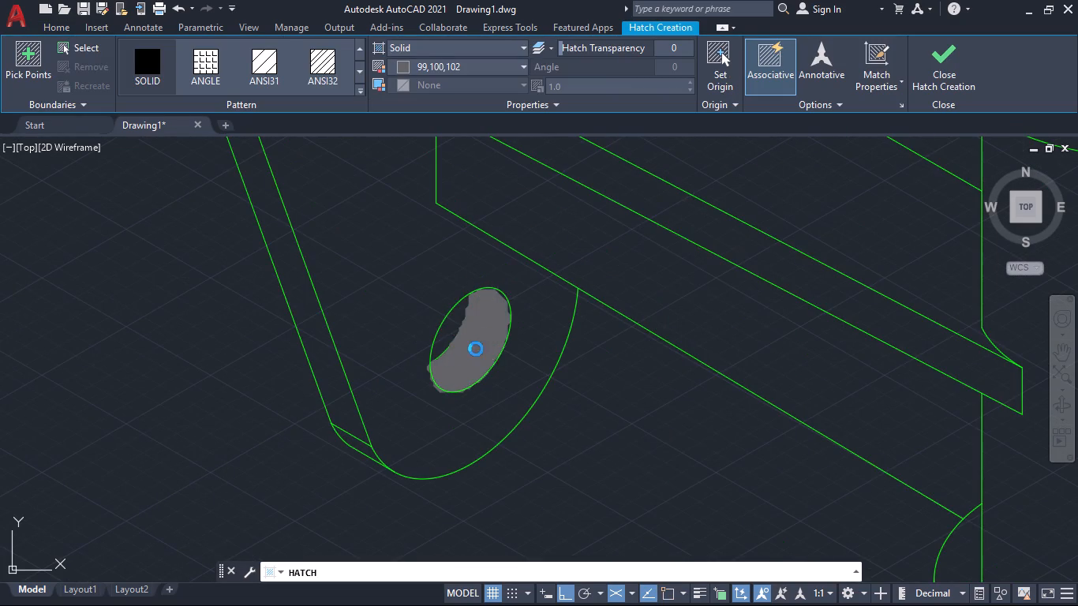
scroll(518, 368, down, 5)
key(Escape)
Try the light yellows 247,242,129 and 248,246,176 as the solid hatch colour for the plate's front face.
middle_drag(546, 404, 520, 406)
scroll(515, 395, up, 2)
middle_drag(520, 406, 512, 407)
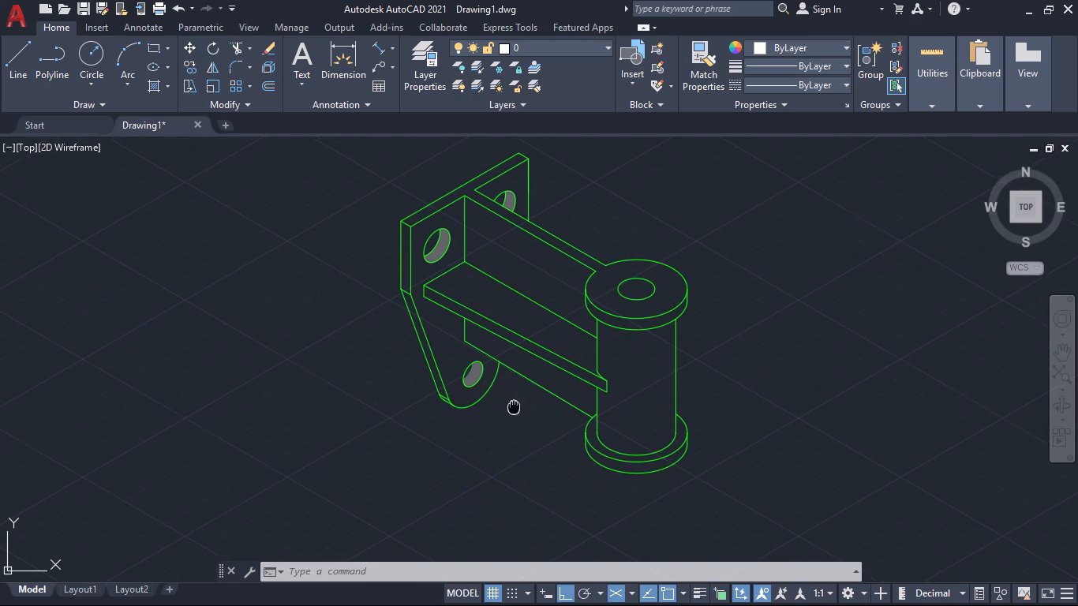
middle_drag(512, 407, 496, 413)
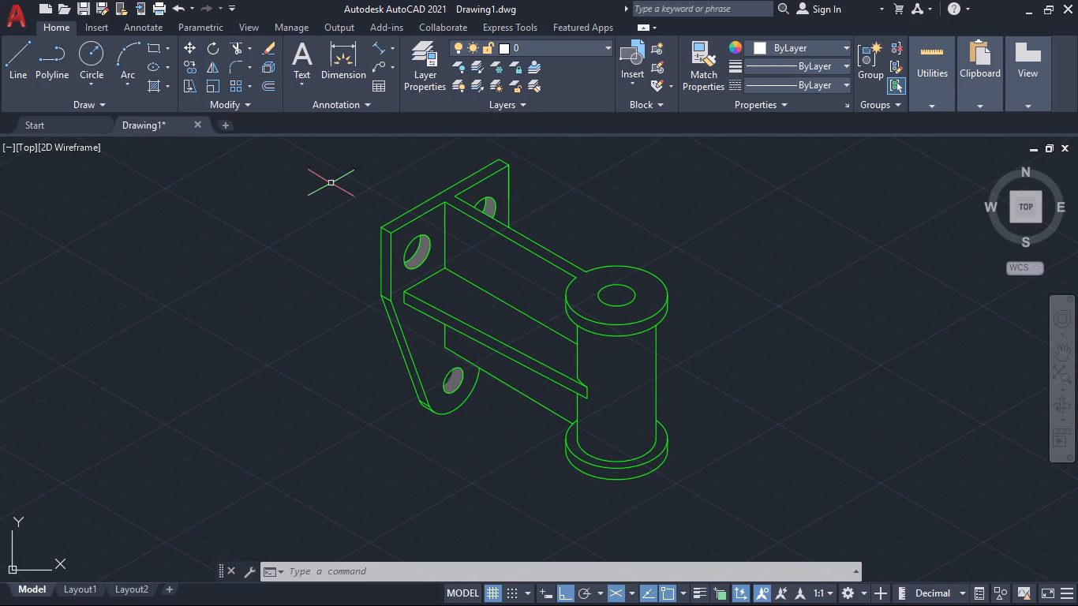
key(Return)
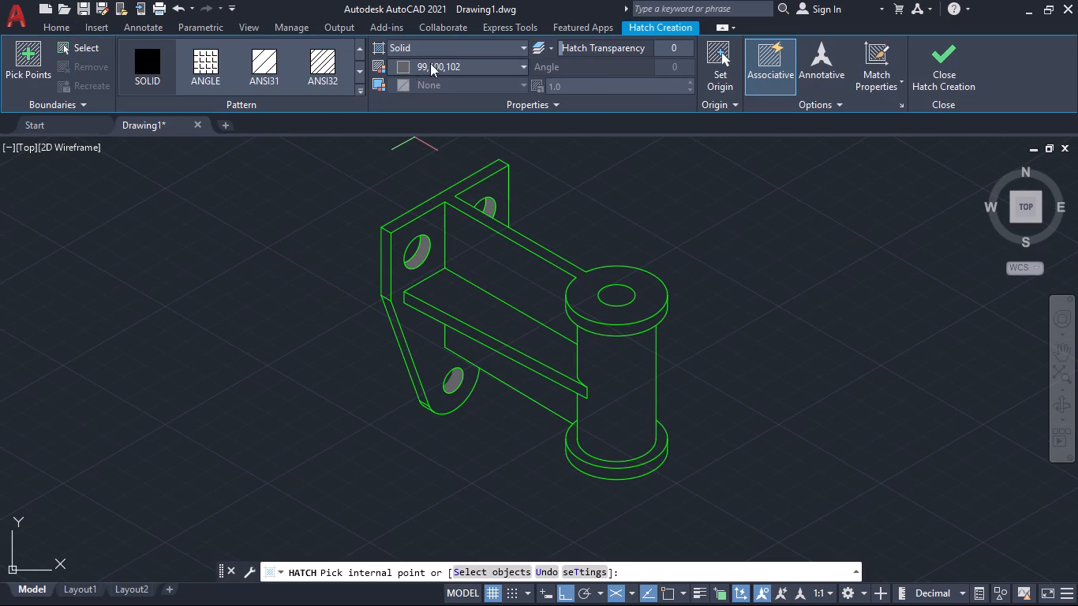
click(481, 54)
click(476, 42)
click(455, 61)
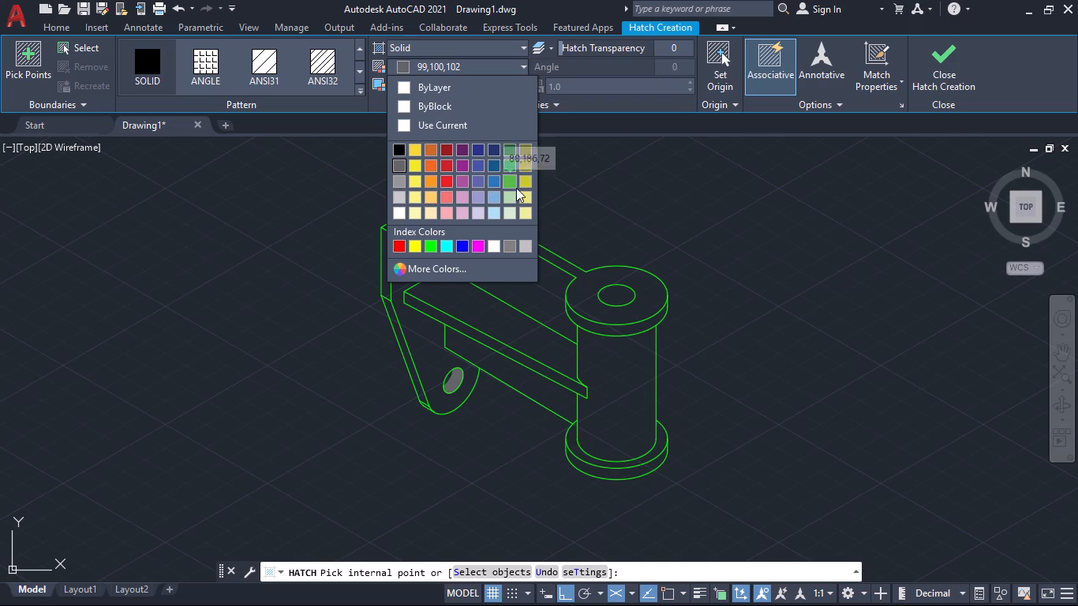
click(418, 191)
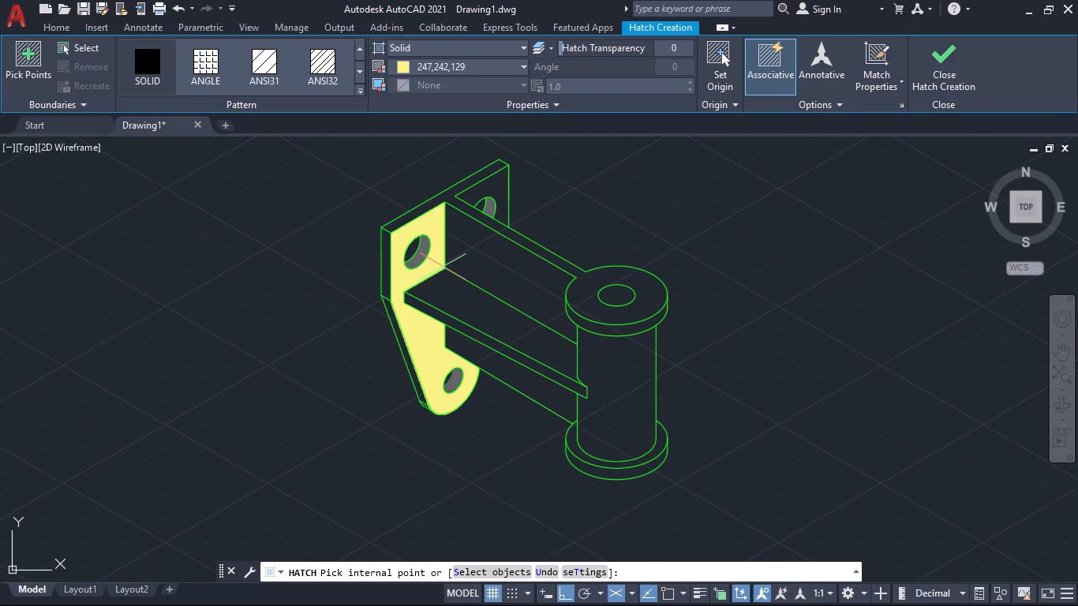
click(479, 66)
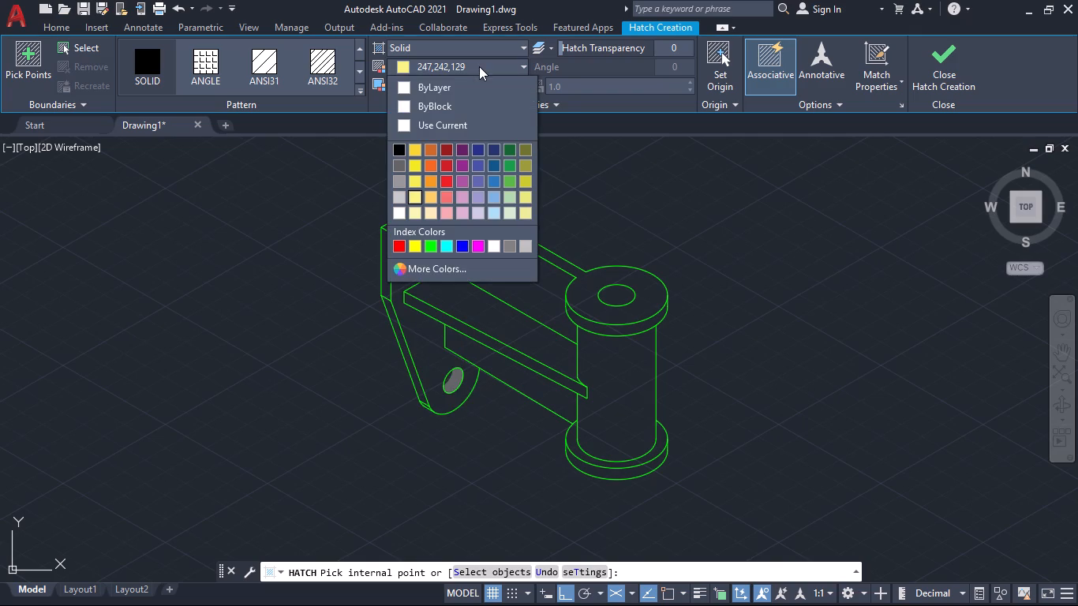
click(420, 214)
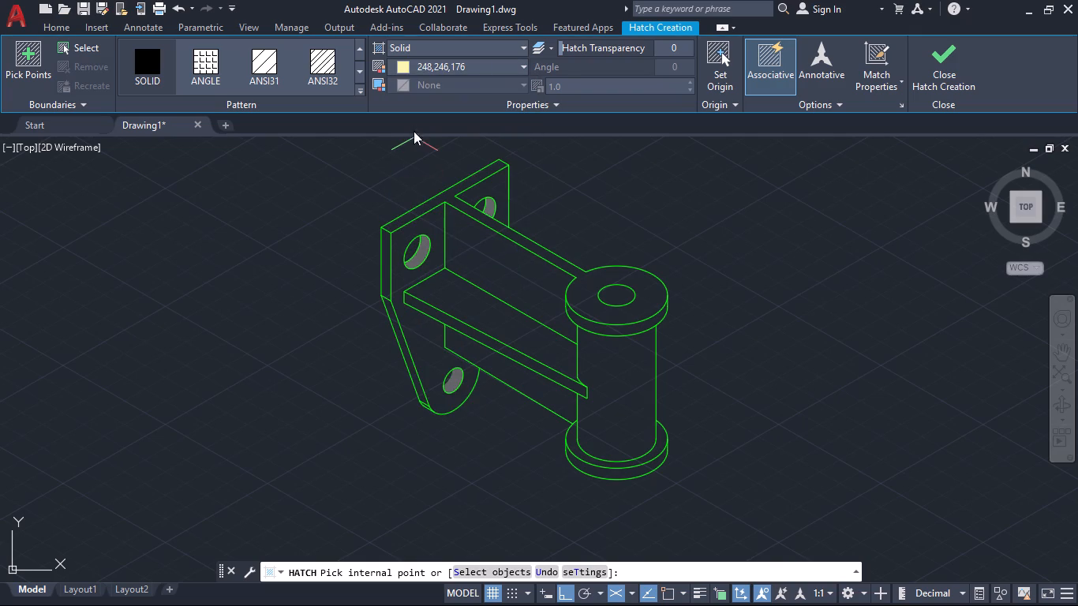
Fill the plate's front face on both sides of the web and the cylinder's side with solid hatch in pale green 215,235,210.
click(466, 68)
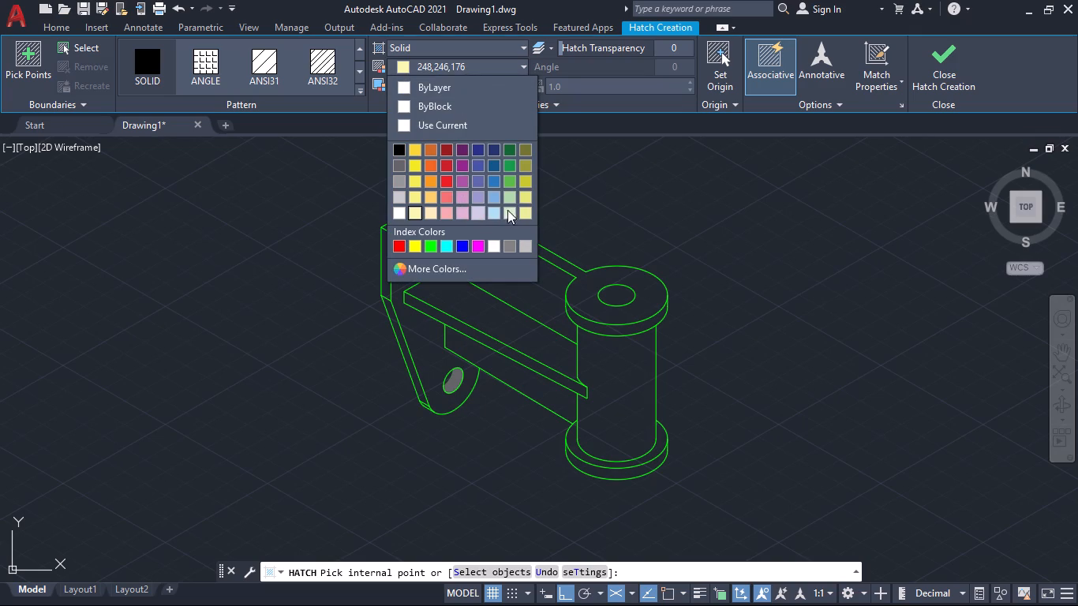
click(515, 208)
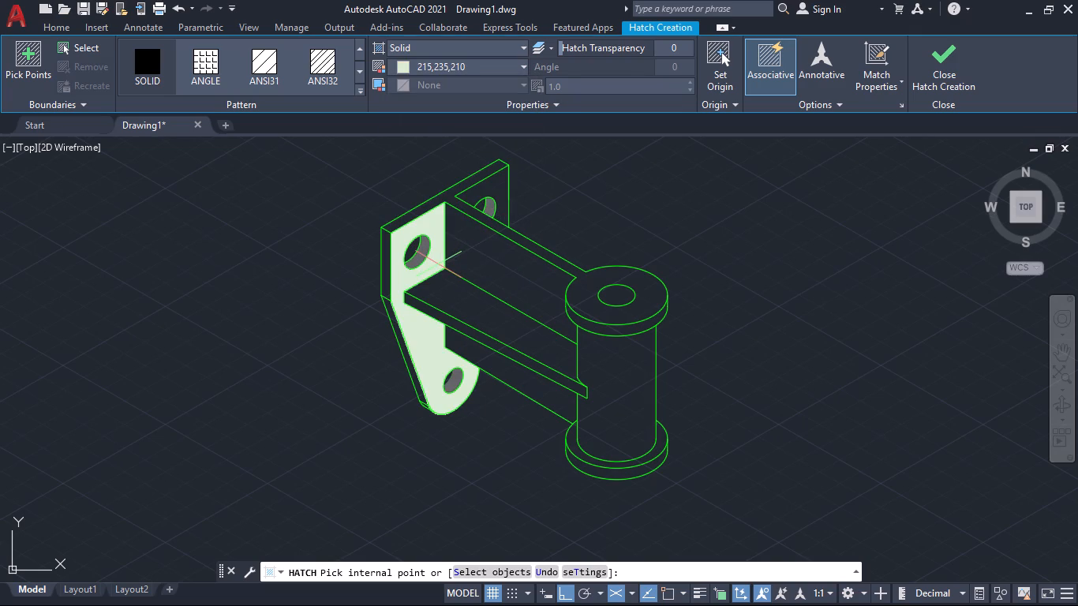
click(438, 264)
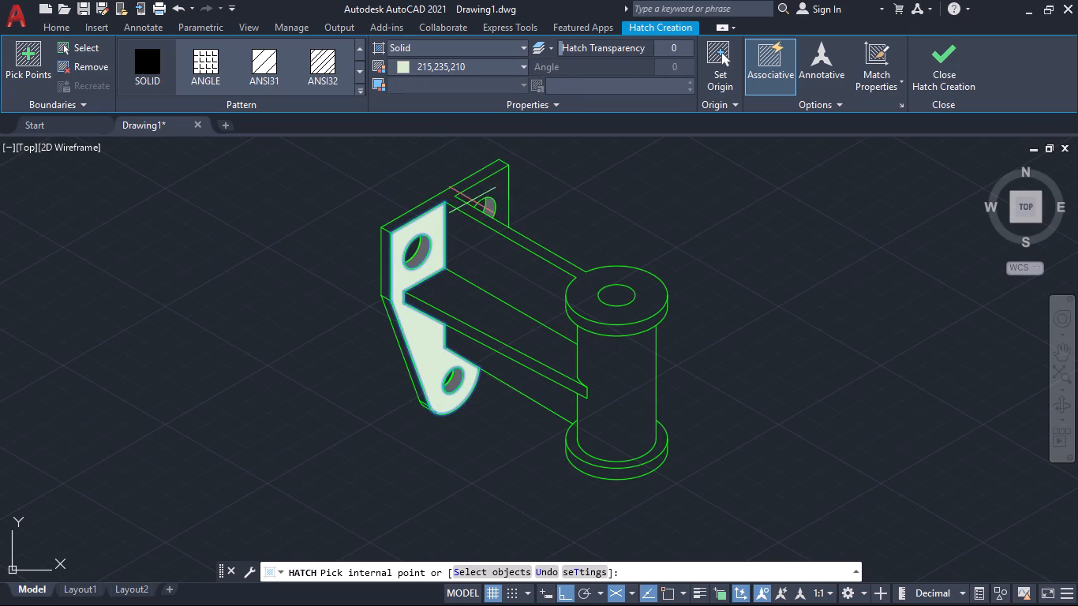
click(473, 199)
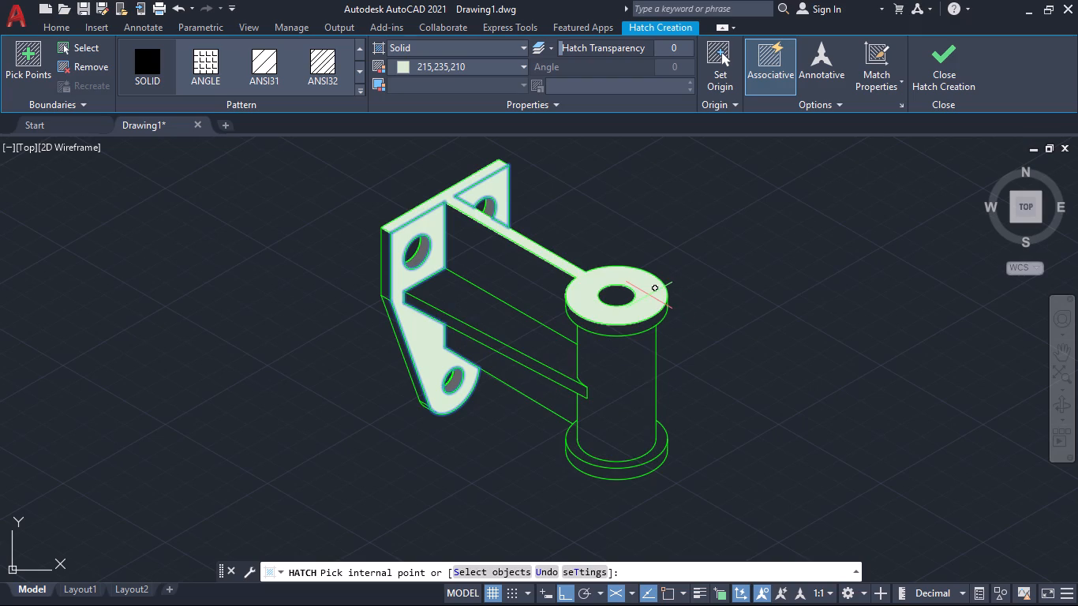
click(632, 373)
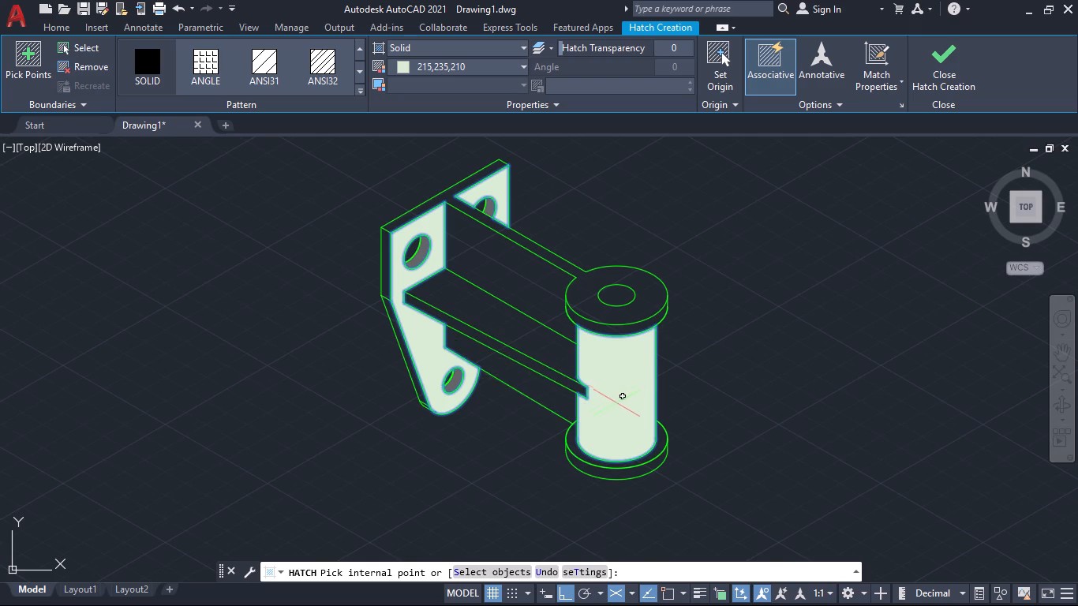
scroll(633, 407, down, 1)
scroll(590, 415, up, 1)
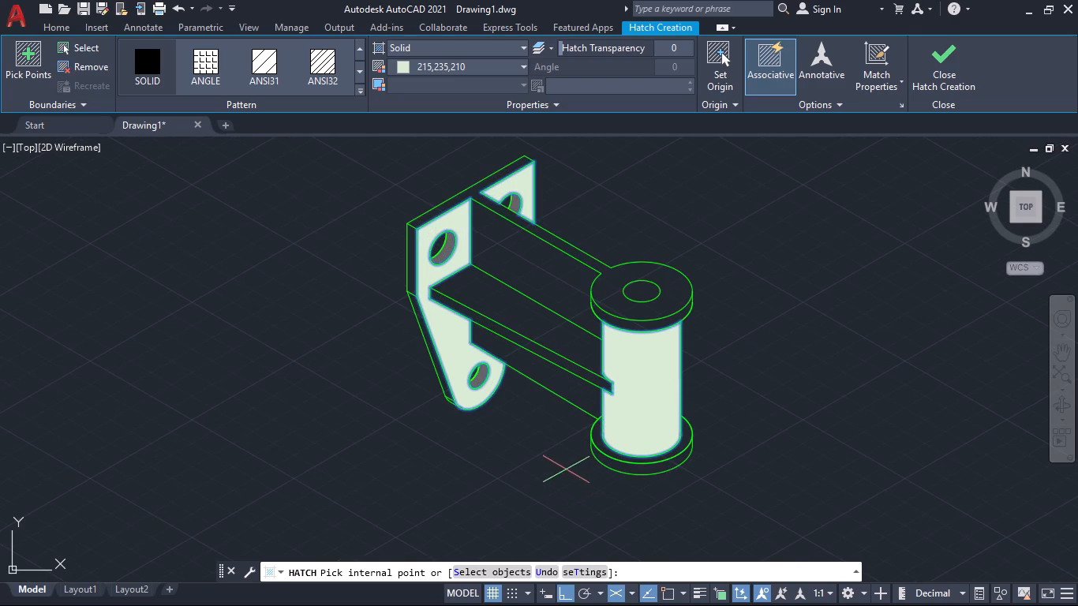
scroll(571, 458, up, 1)
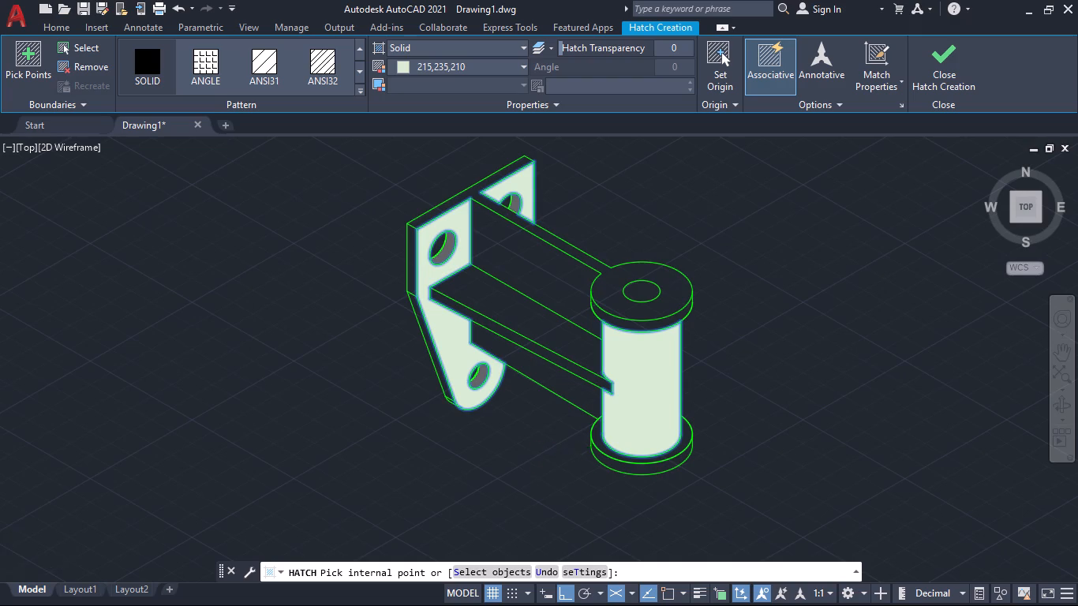
scroll(571, 458, down, 1)
key(Return)
Fill the horizontal rib's front edge and the connected top surface of plate, web and upper flange with solid hatch in grey 147,149,152.
key(Return)
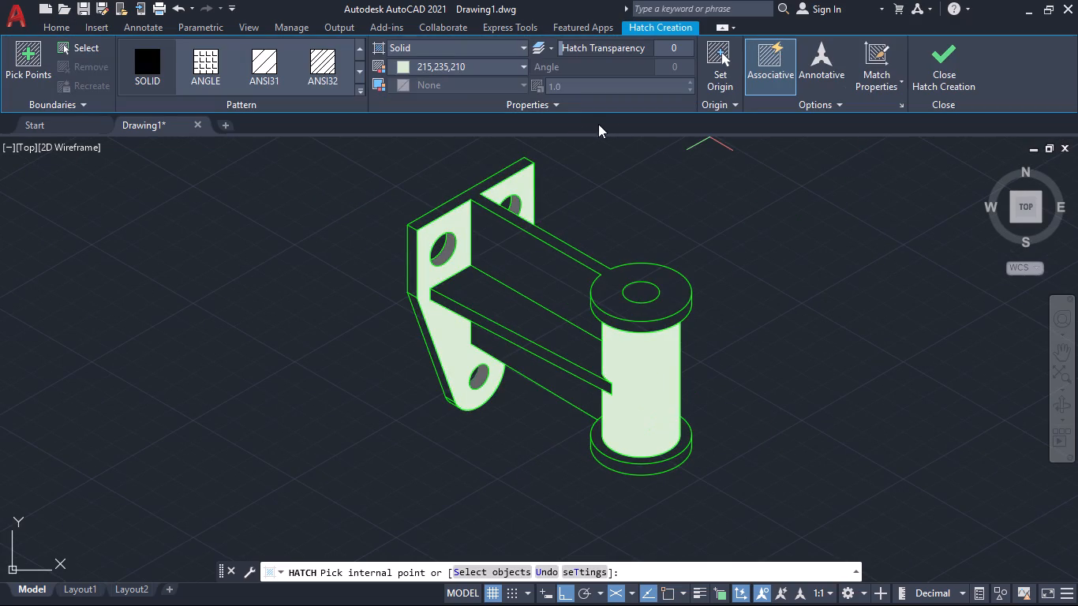
click(519, 66)
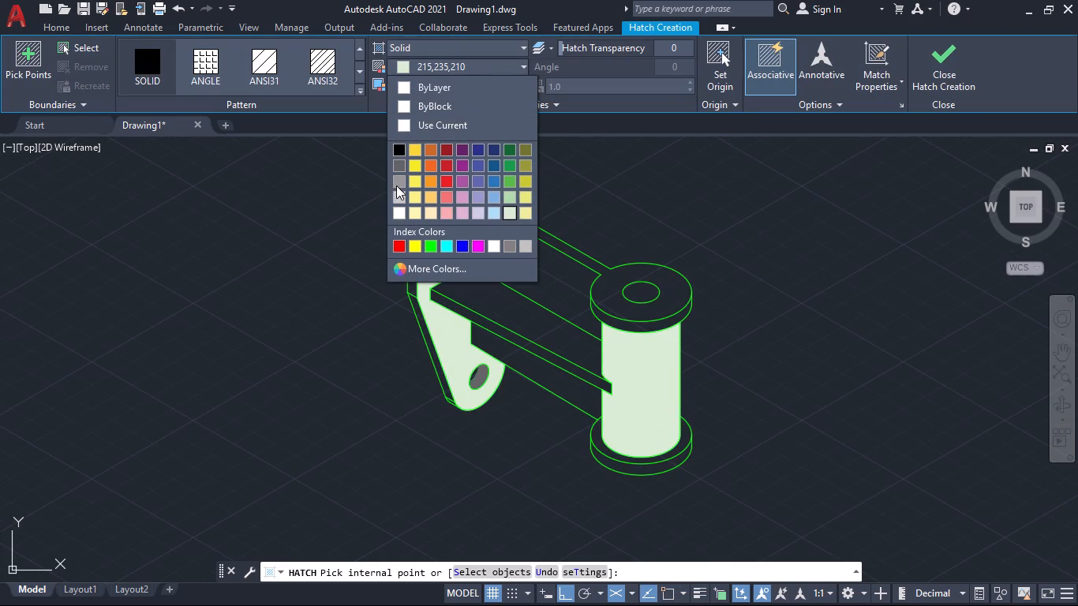
click(399, 178)
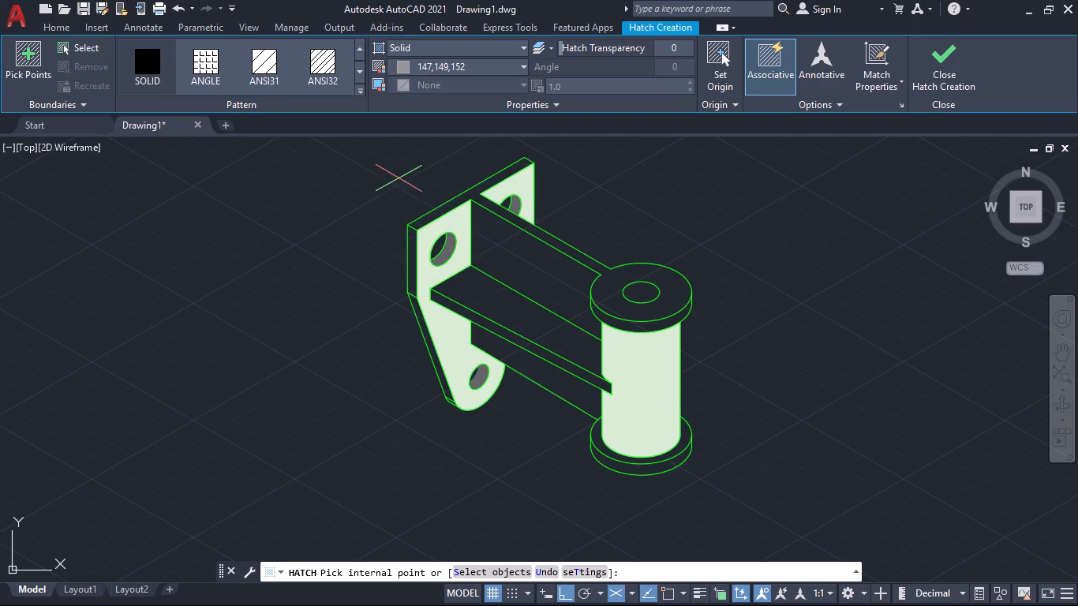
click(498, 329)
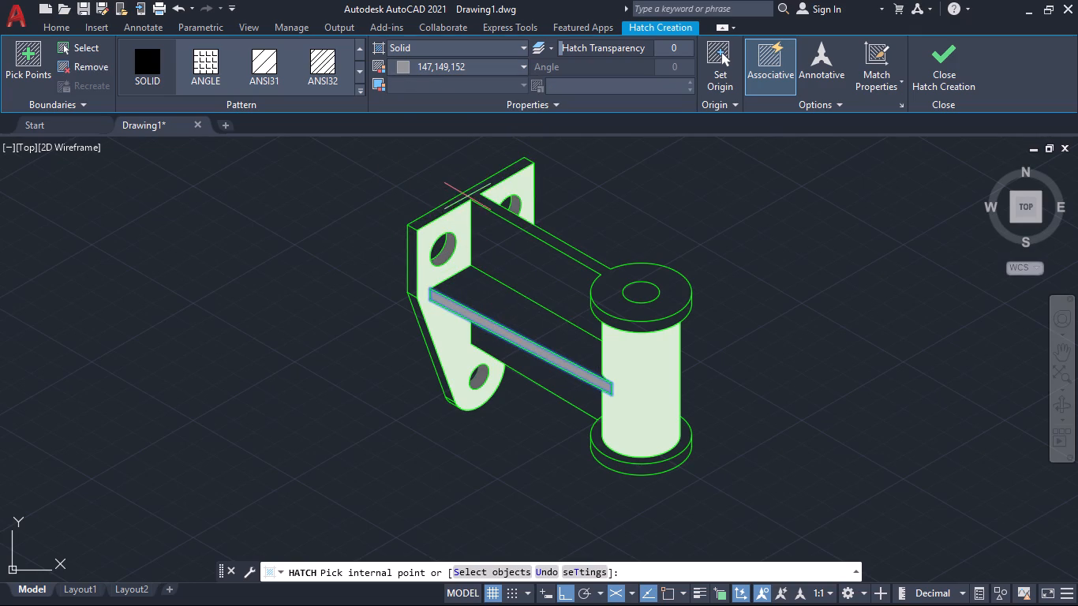
click(467, 196)
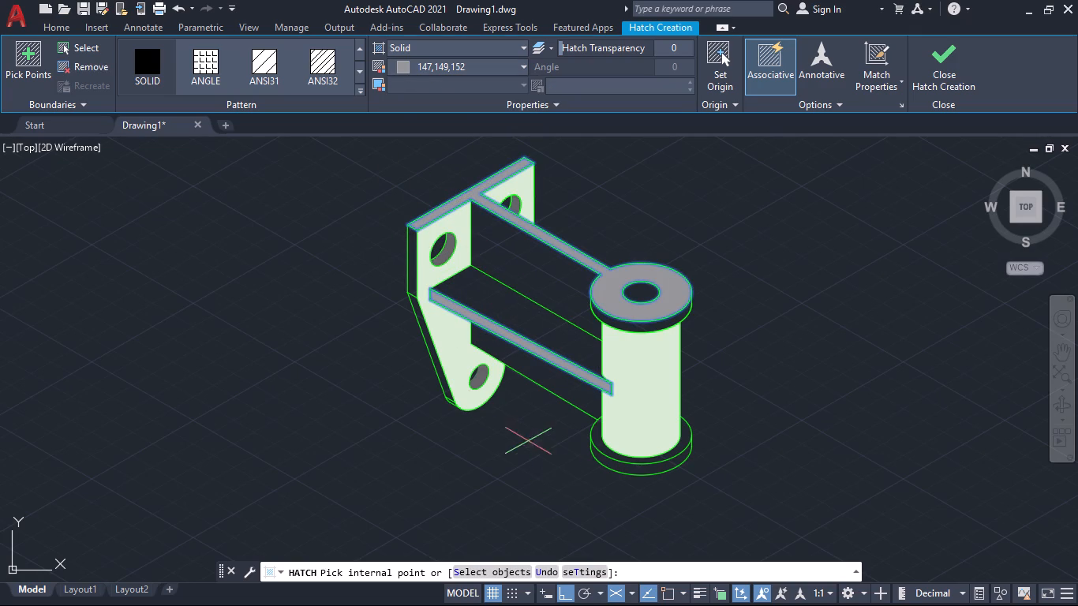
Fill the plate's vertical, sloped and rounded side edges and the lower flange's rim with the same 147,149,152 solid hatch.
click(414, 282)
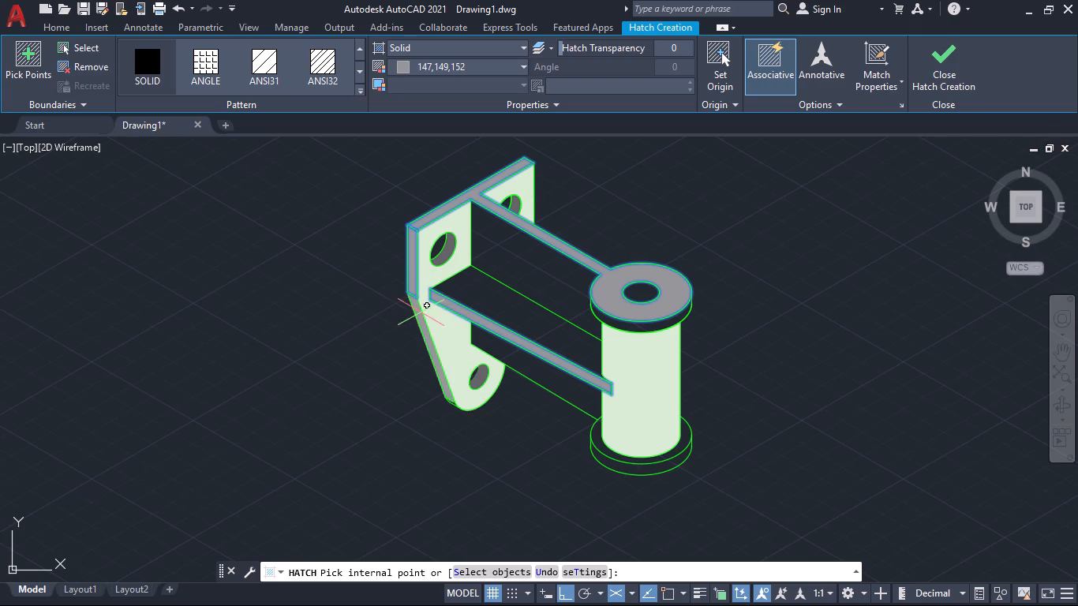
click(421, 313)
scroll(457, 396, up, 6)
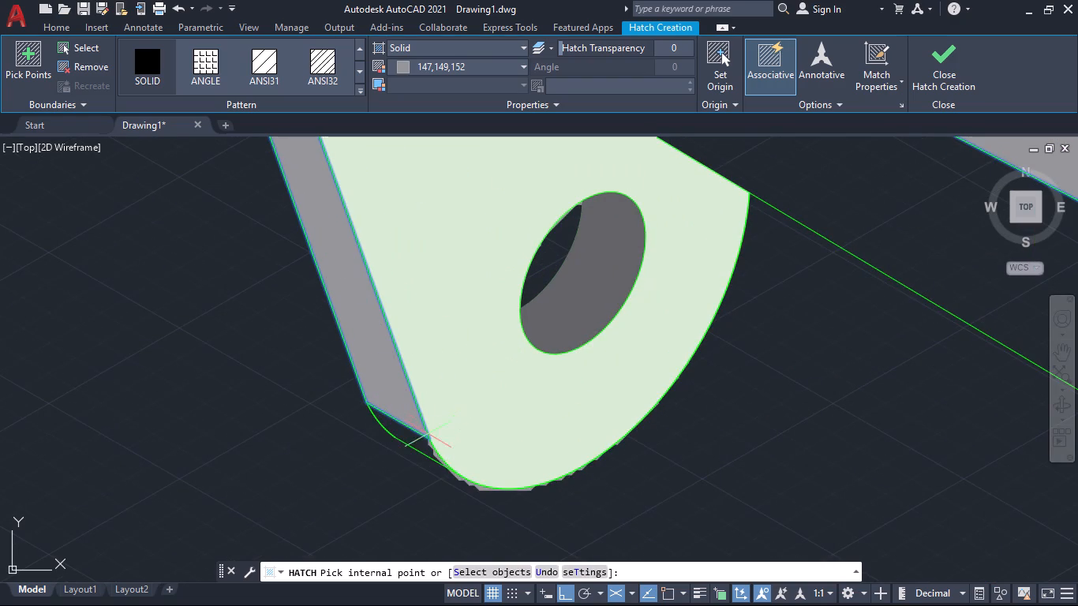
click(421, 444)
scroll(468, 460, down, 4)
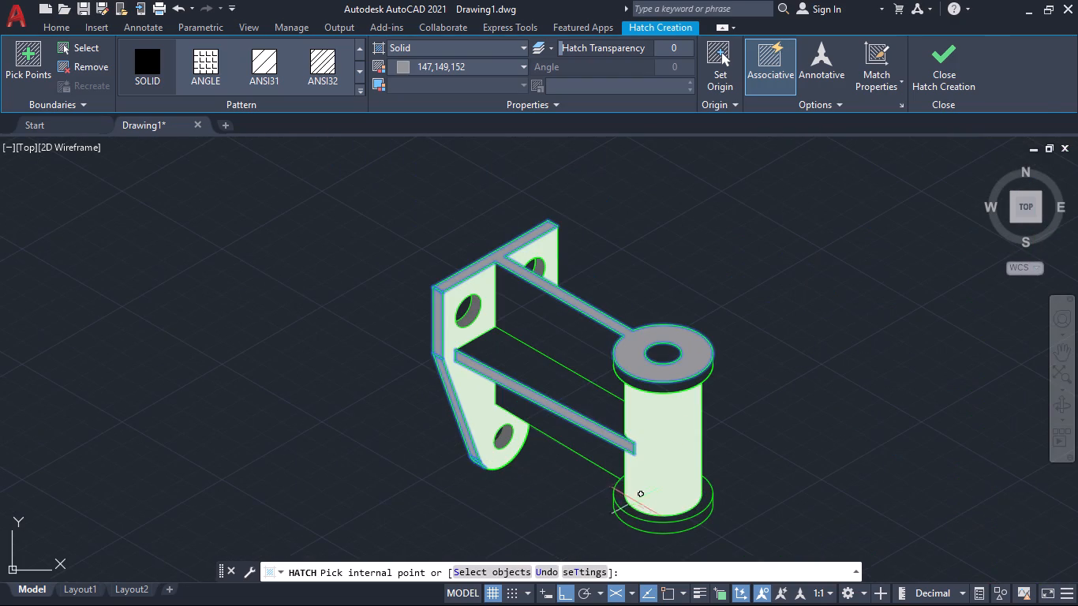
click(631, 524)
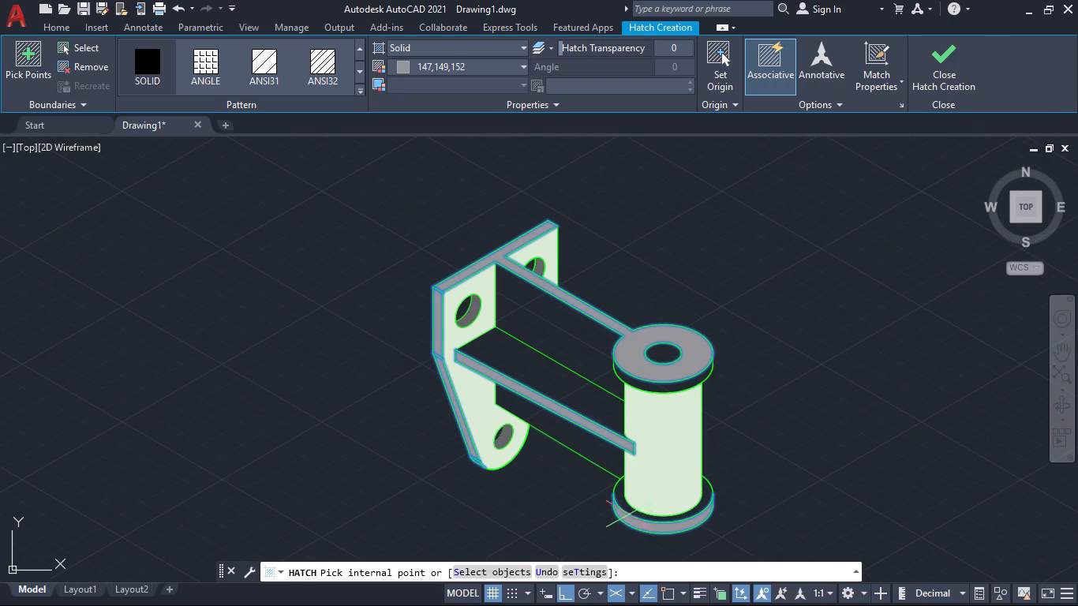
scroll(627, 508, up, 4)
scroll(541, 427, down, 3)
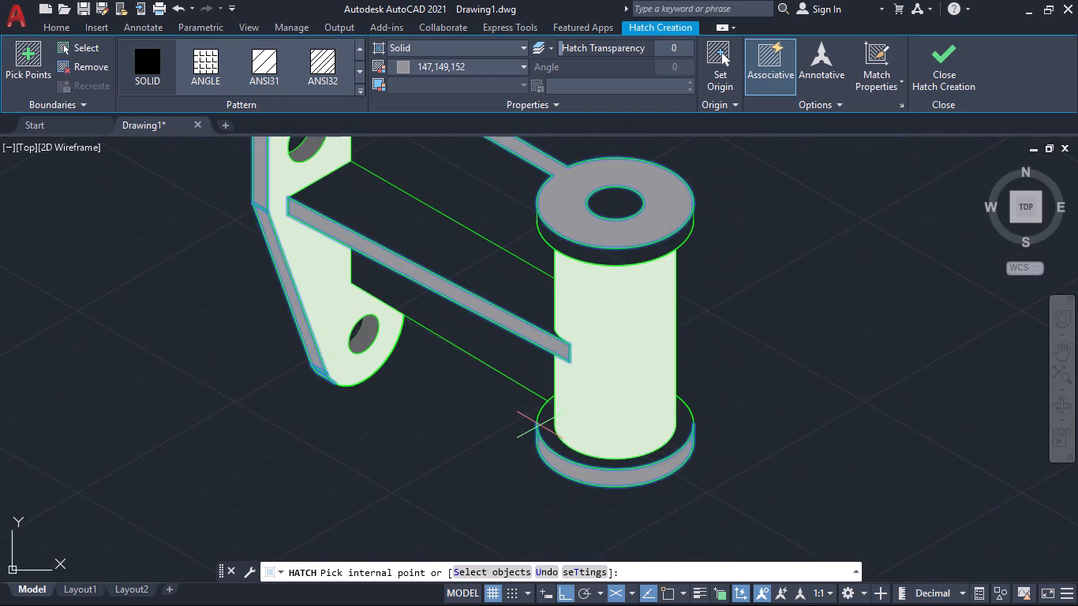
scroll(540, 425, down, 2)
scroll(570, 348, up, 2)
scroll(510, 372, down, 1)
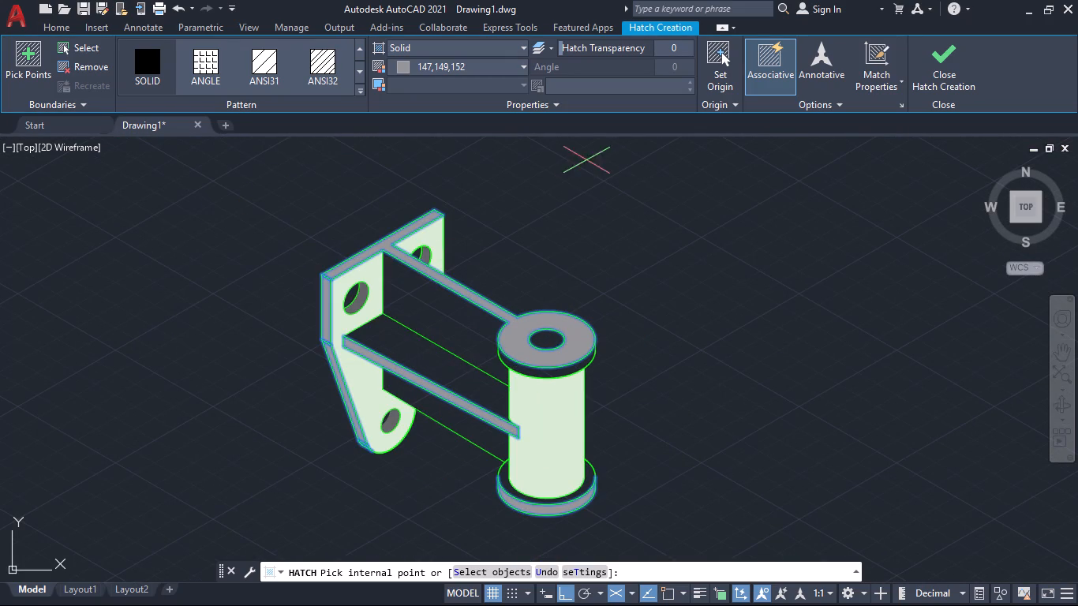
key(Return)
Fill the web's side face above and below the horizontal rib and the rib's top face with solid hatch in light grey 199,200,202.
key(Return)
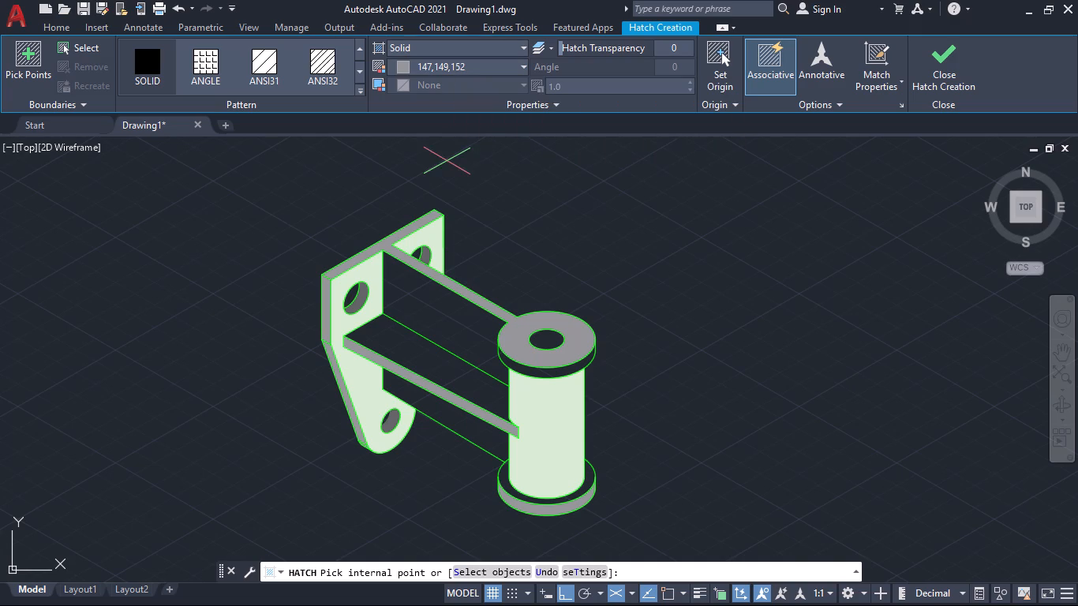
scroll(424, 341, up, 1)
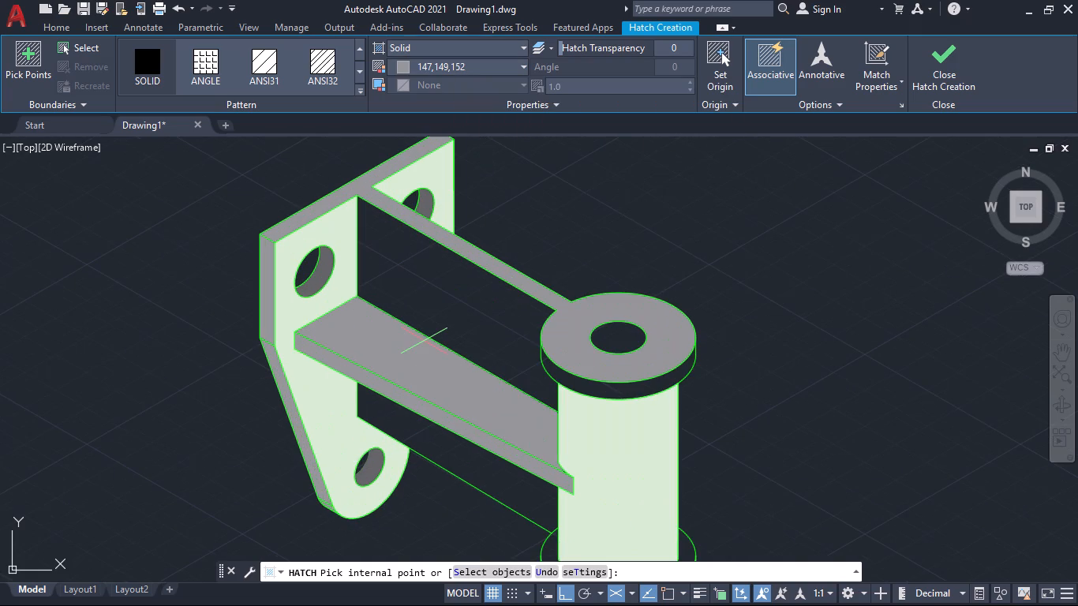
click(517, 65)
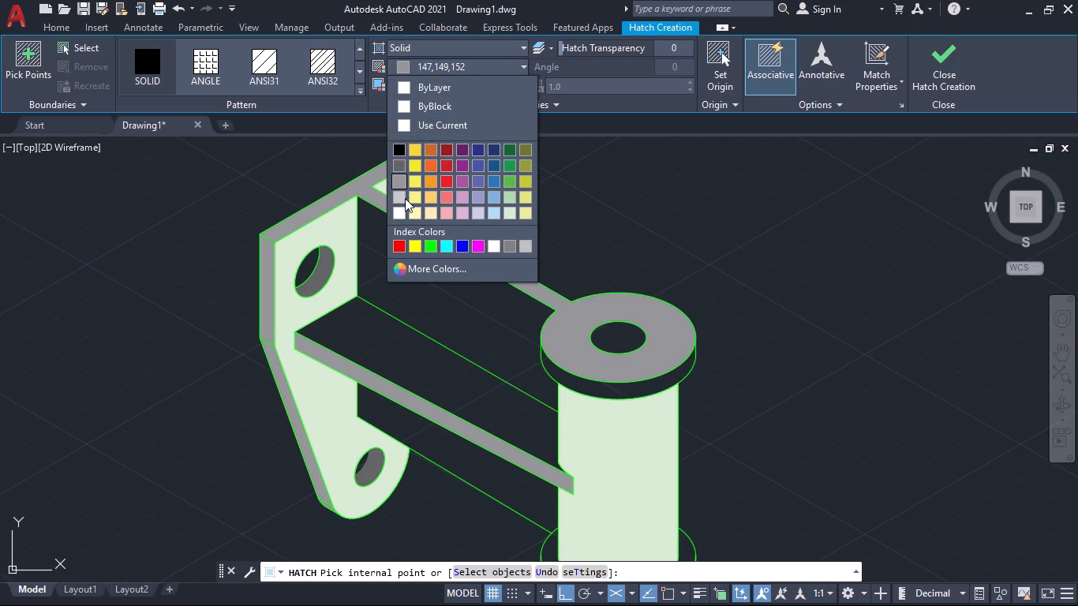
click(397, 208)
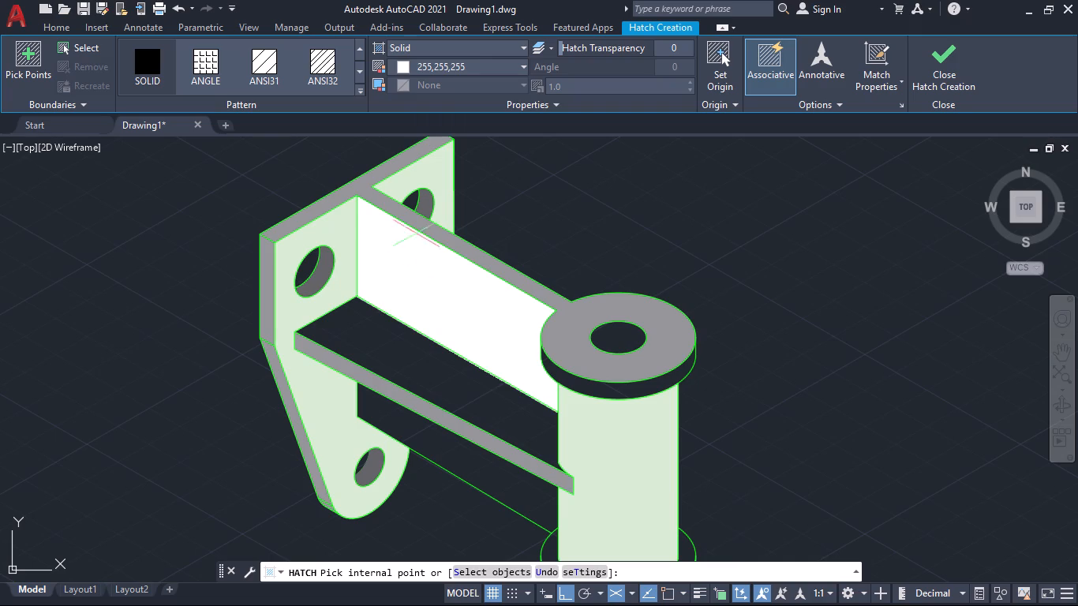
click(481, 65)
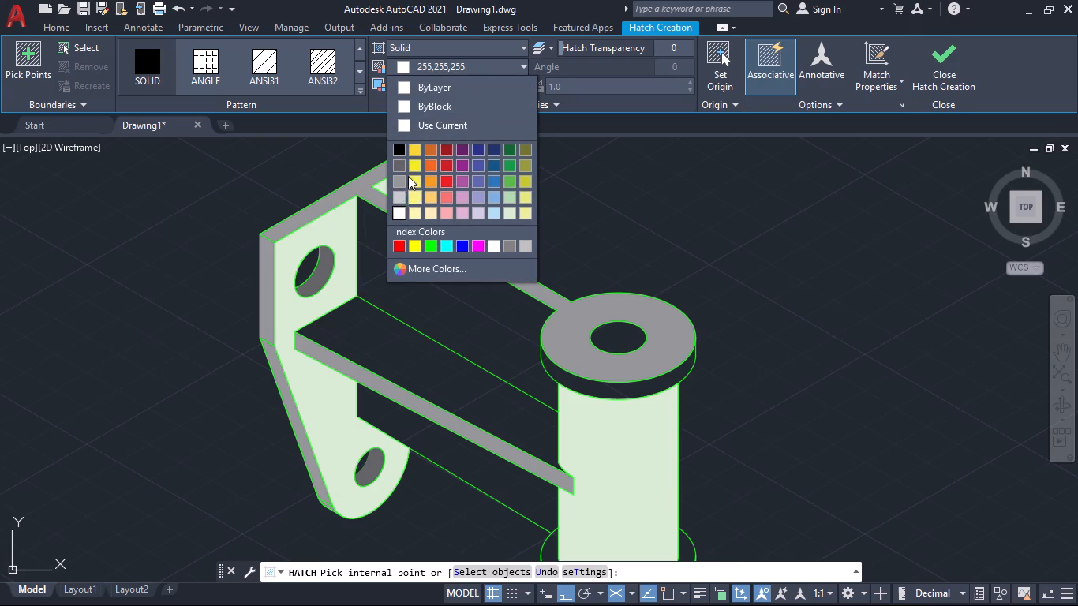
click(404, 194)
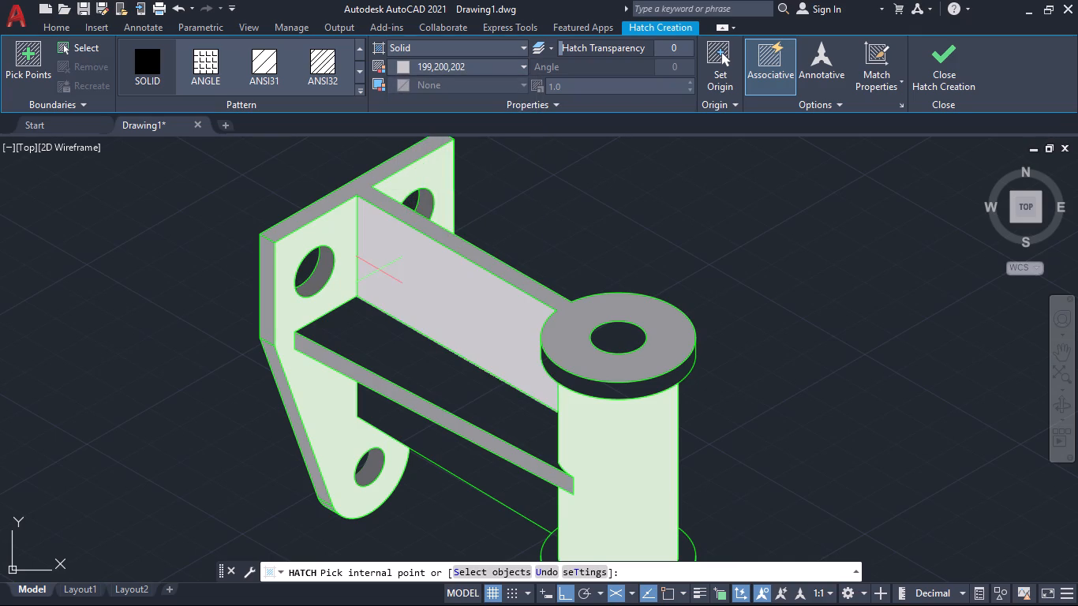
click(380, 271)
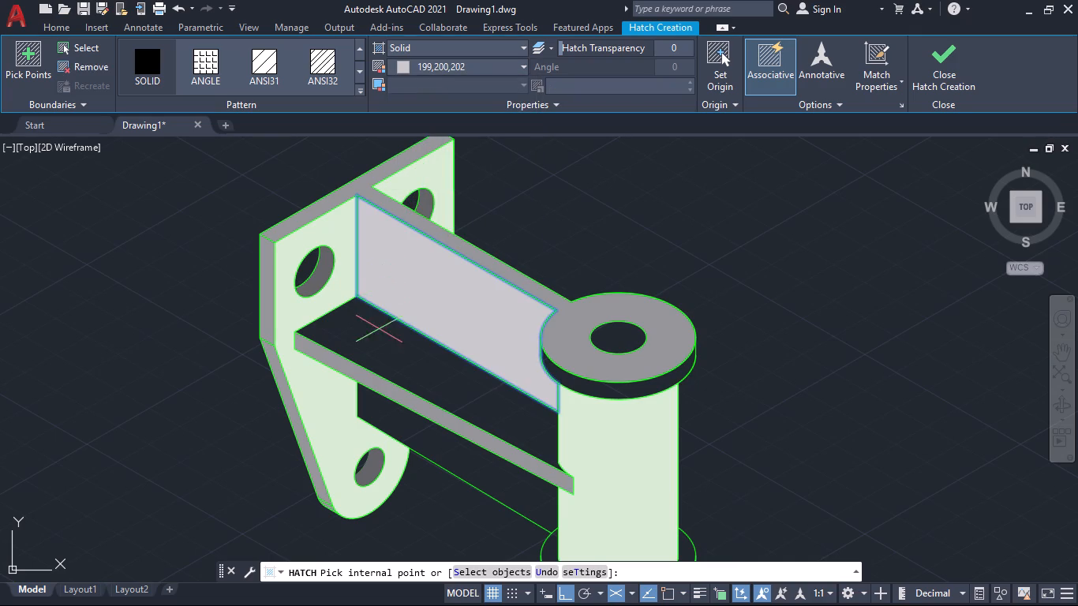
click(378, 339)
scroll(406, 378, down, 3)
scroll(422, 406, up, 2)
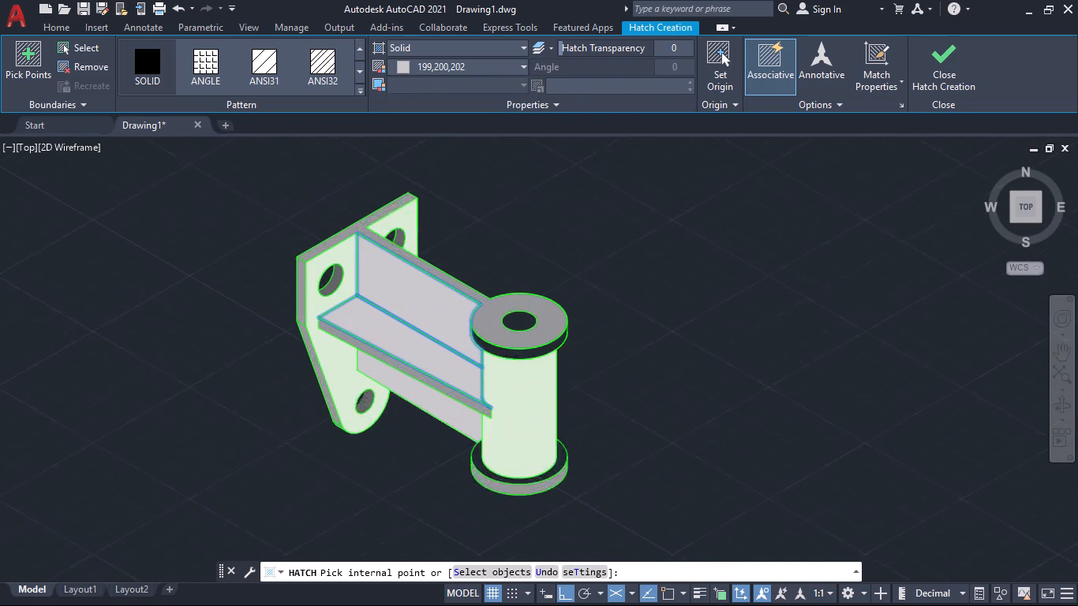
scroll(422, 406, up, 1)
click(426, 398)
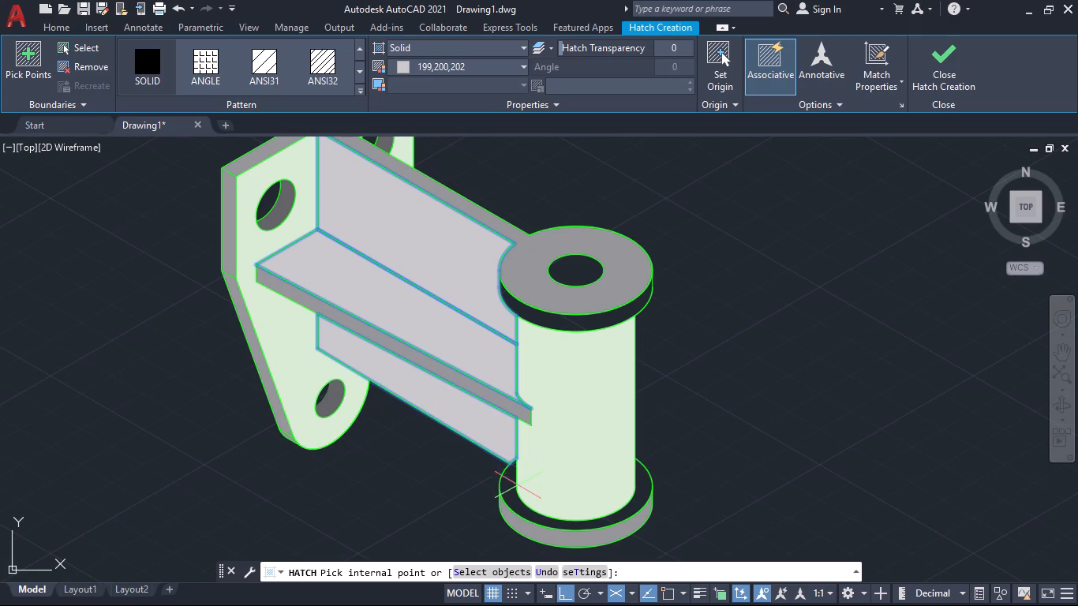
Fill the lower flange's visible top ring and the upper flange's rim with the same 199,200,202 solid hatch.
click(511, 494)
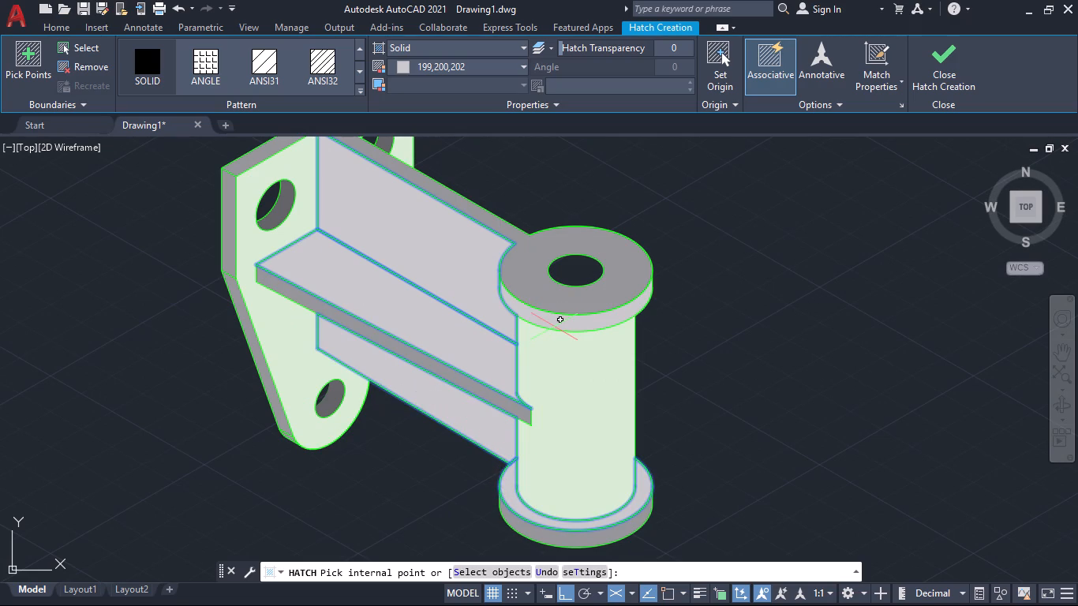
click(554, 327)
scroll(557, 380, down, 3)
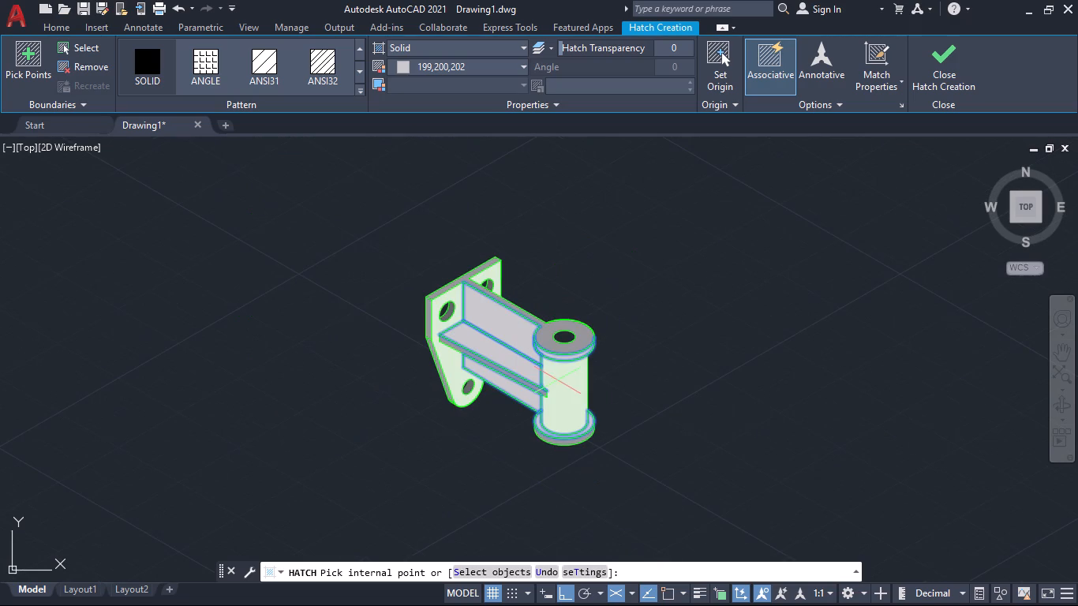
scroll(592, 386, up, 1)
key(Return)
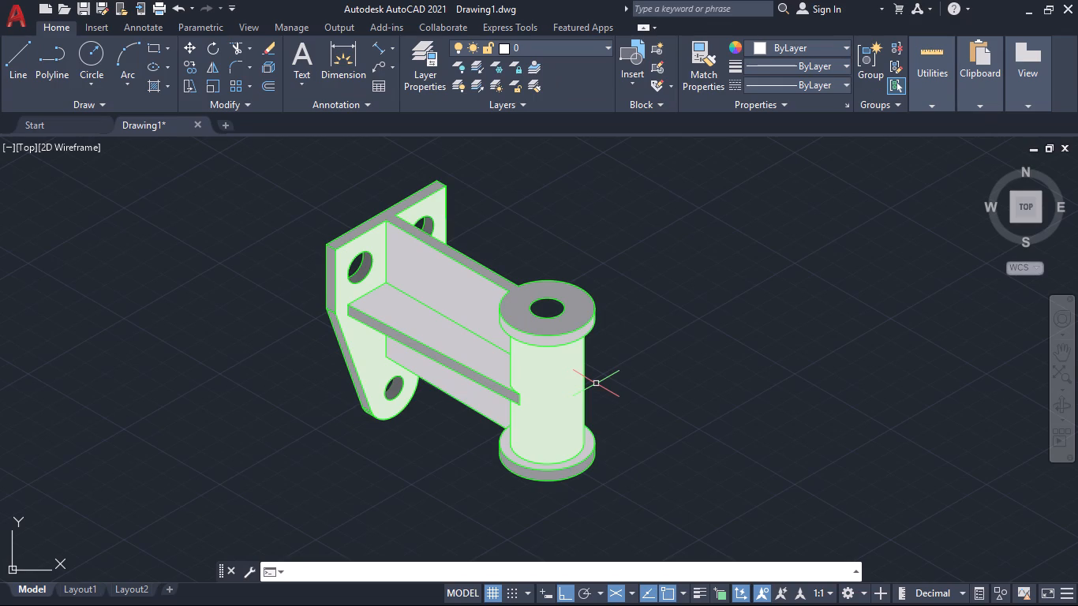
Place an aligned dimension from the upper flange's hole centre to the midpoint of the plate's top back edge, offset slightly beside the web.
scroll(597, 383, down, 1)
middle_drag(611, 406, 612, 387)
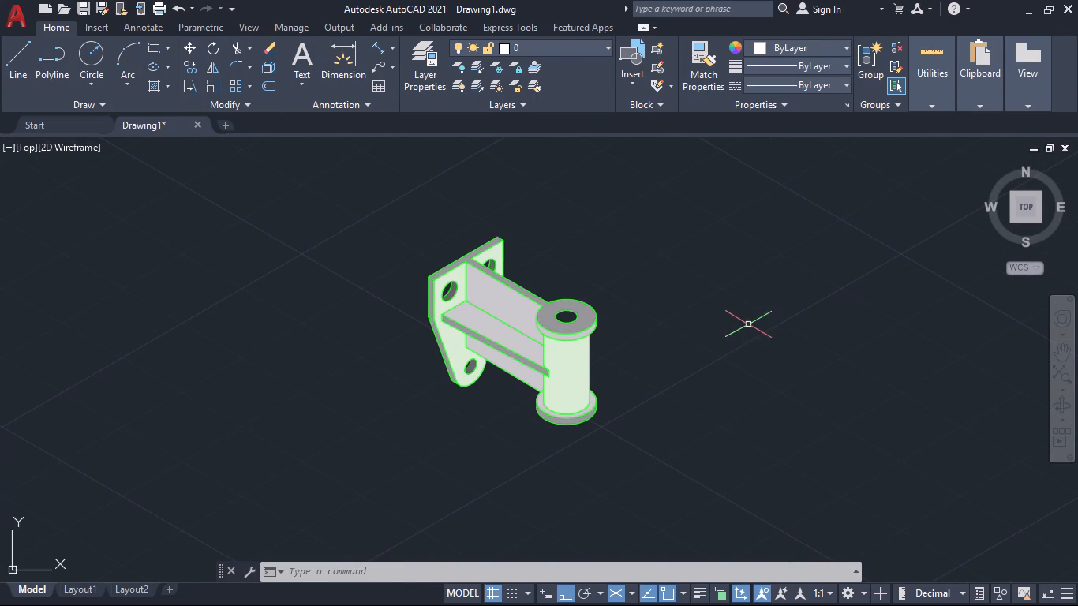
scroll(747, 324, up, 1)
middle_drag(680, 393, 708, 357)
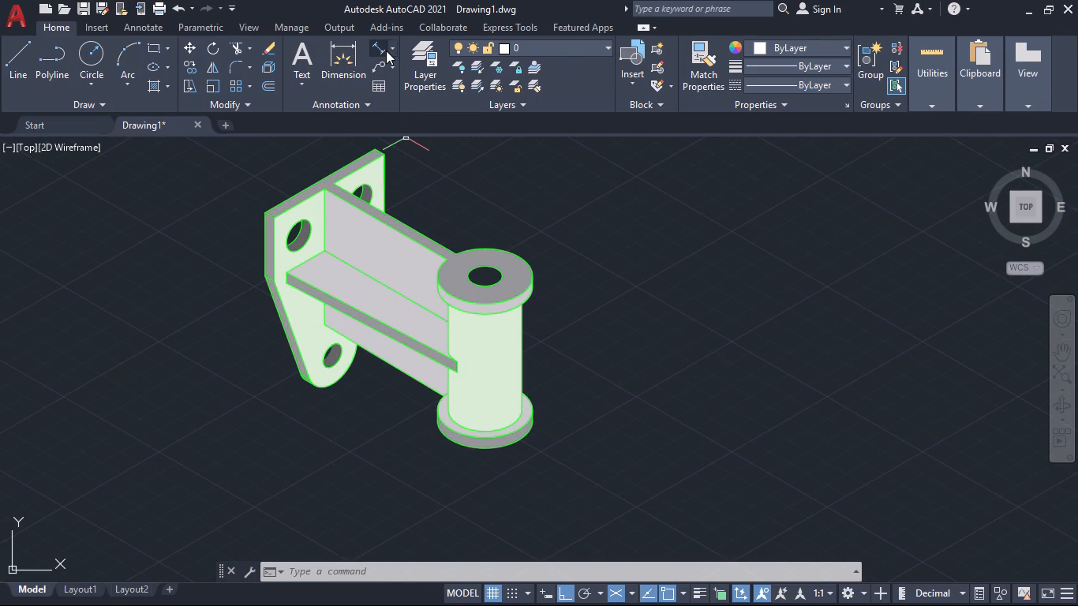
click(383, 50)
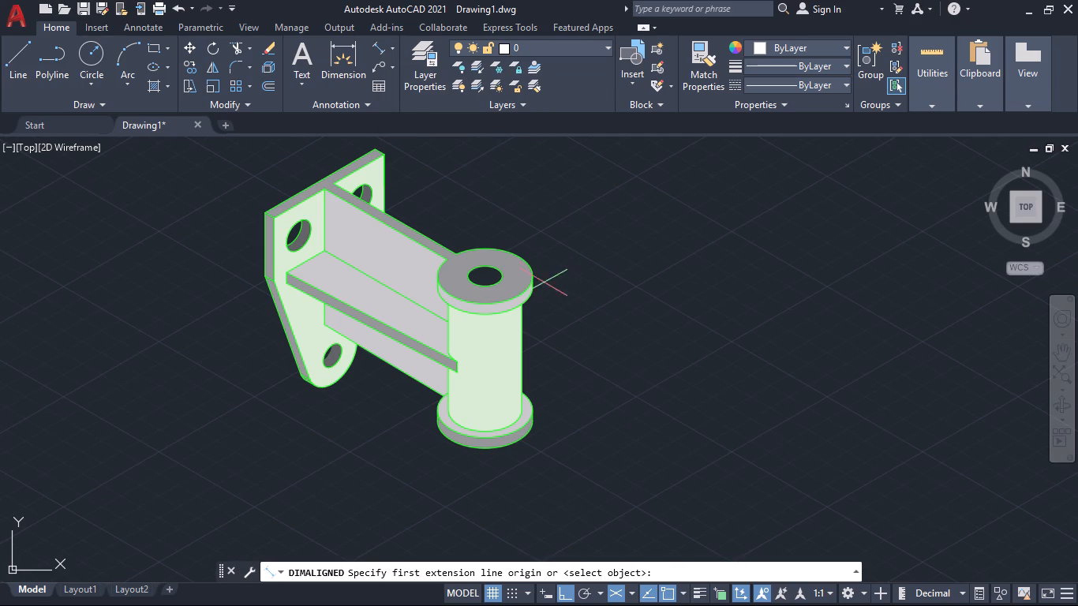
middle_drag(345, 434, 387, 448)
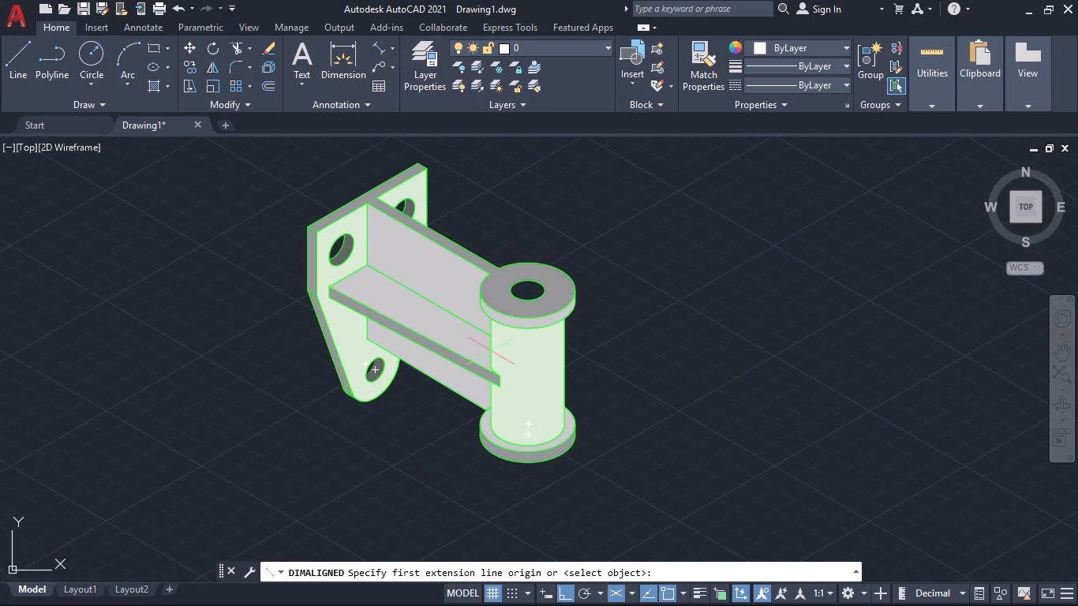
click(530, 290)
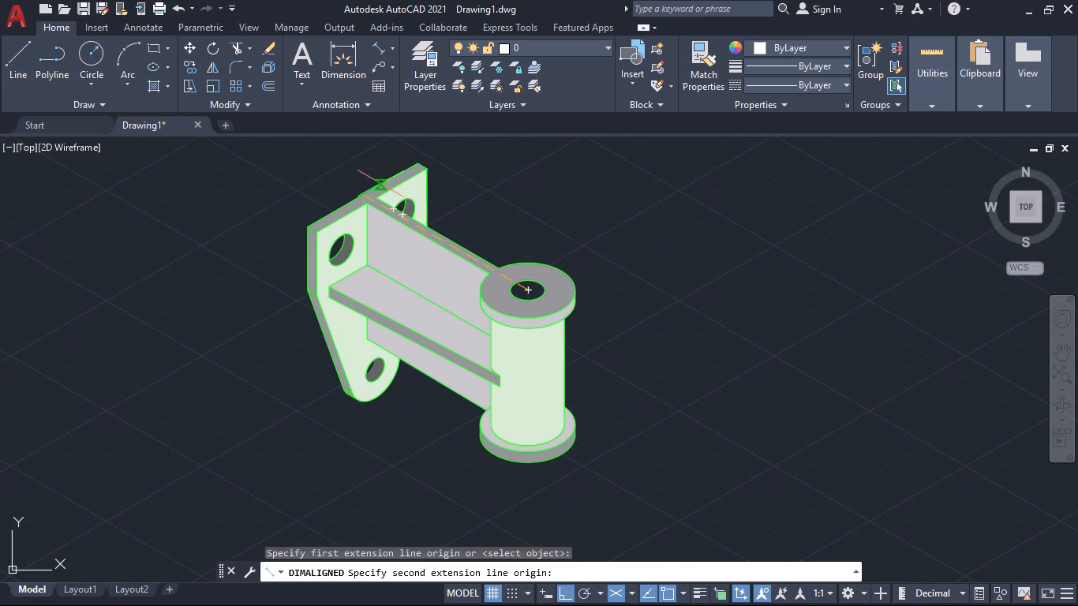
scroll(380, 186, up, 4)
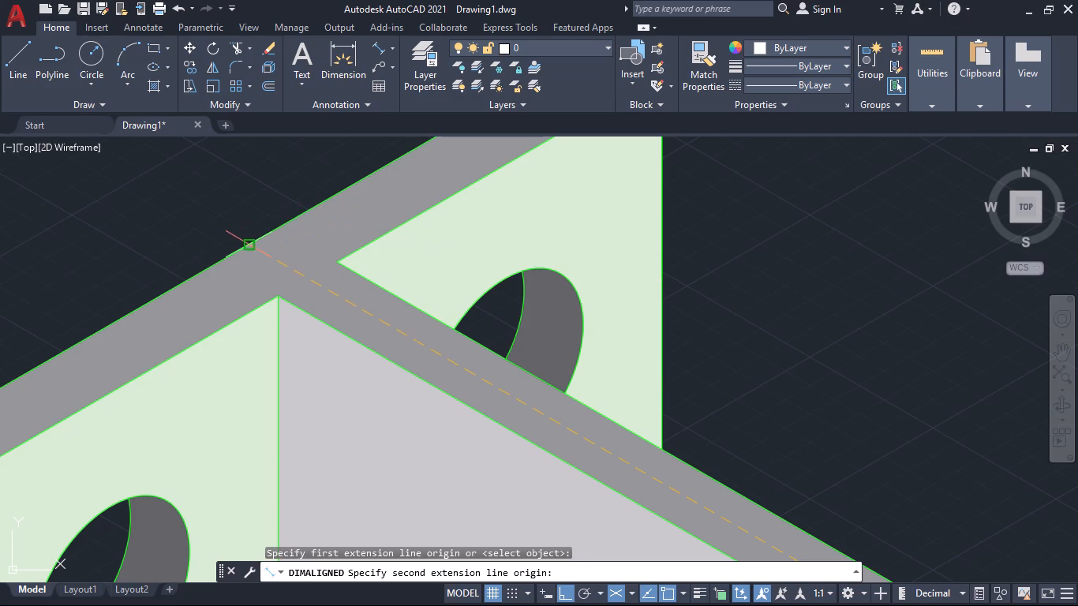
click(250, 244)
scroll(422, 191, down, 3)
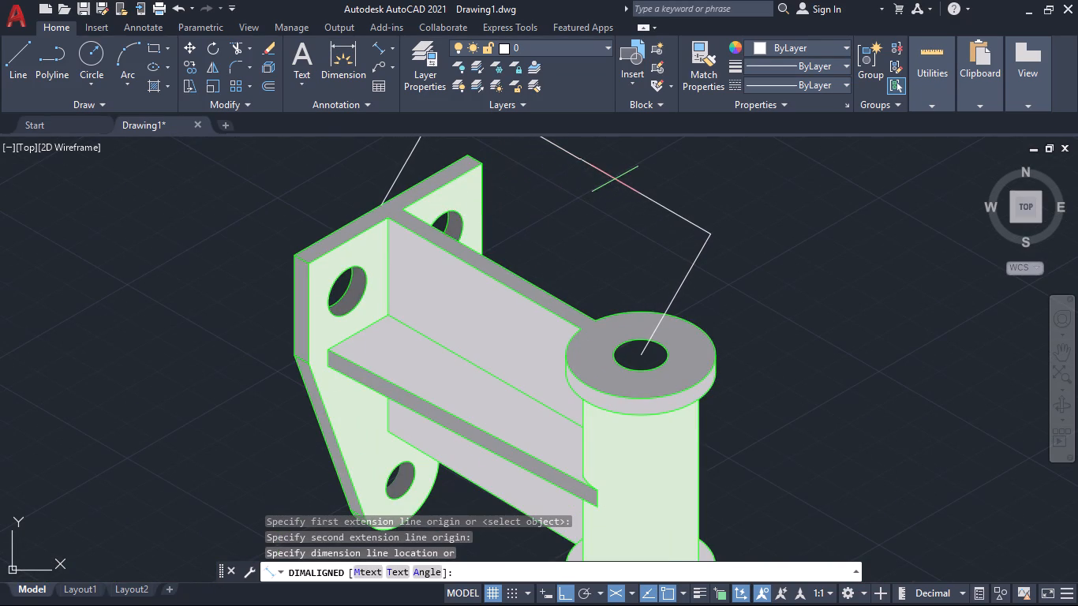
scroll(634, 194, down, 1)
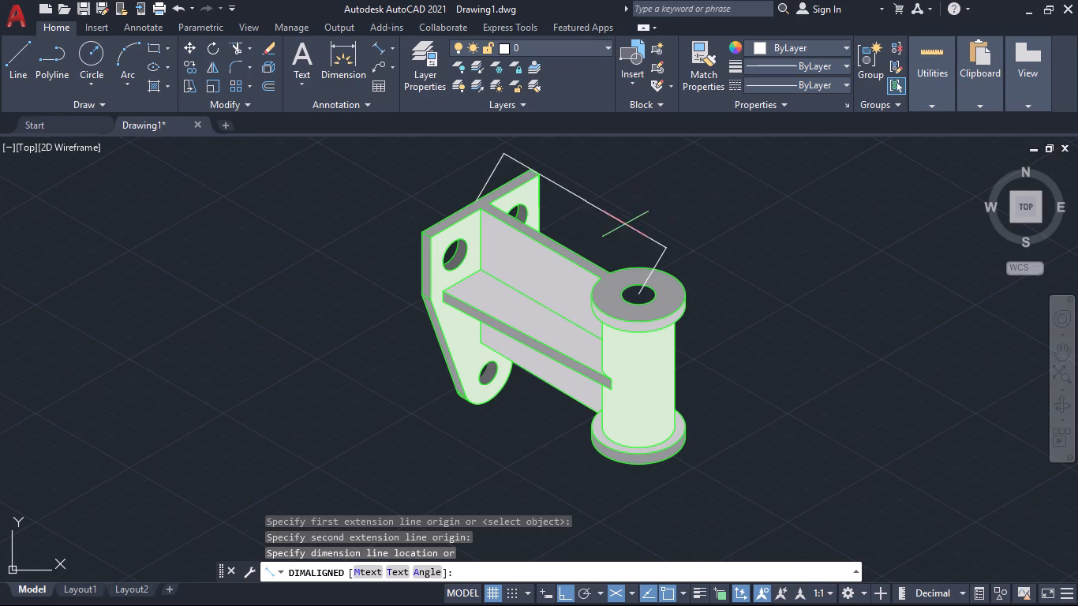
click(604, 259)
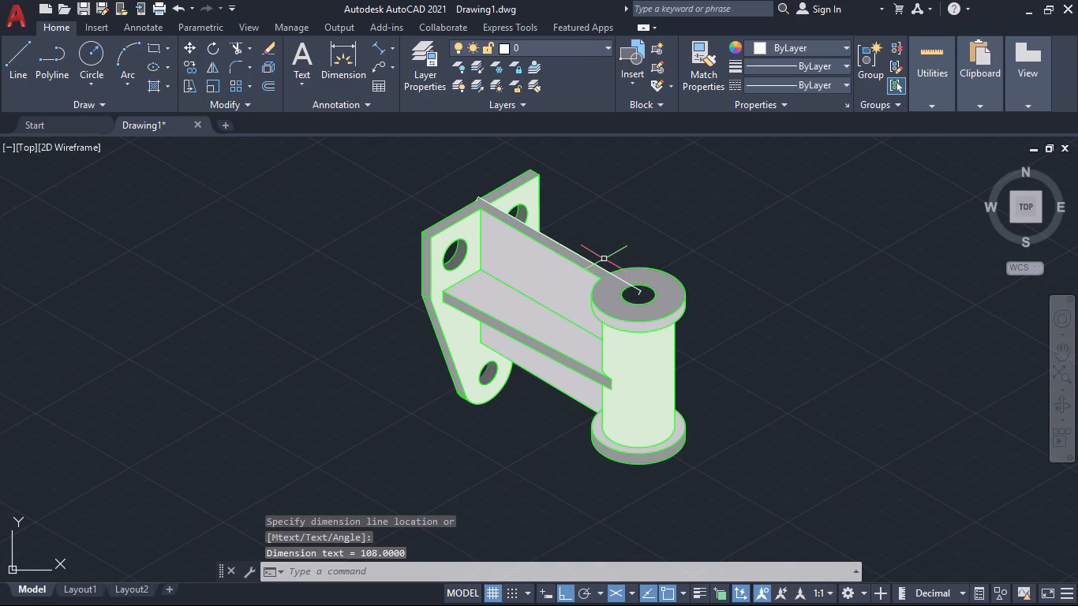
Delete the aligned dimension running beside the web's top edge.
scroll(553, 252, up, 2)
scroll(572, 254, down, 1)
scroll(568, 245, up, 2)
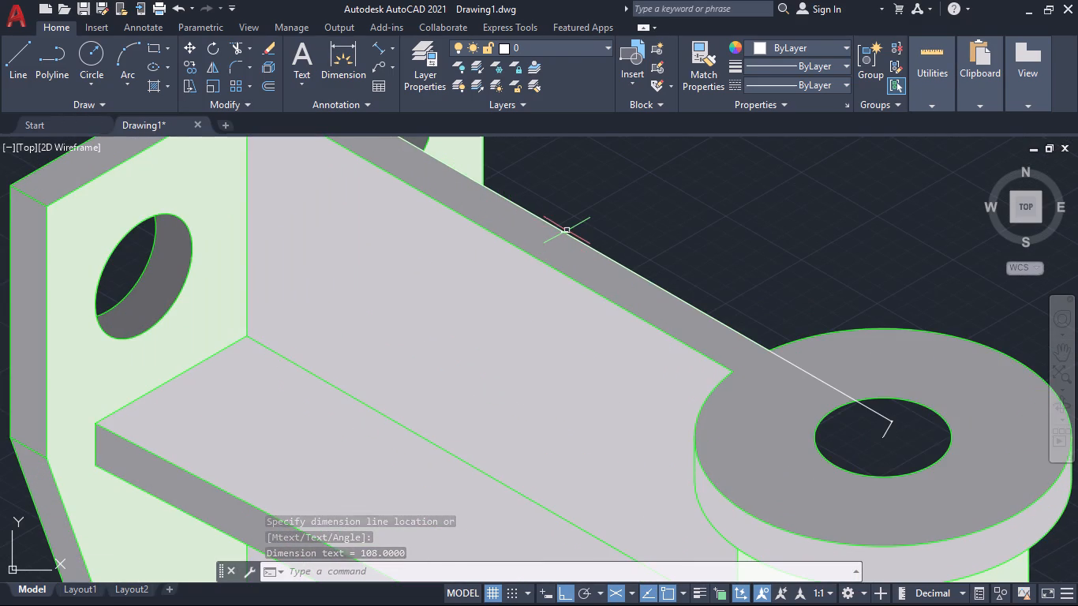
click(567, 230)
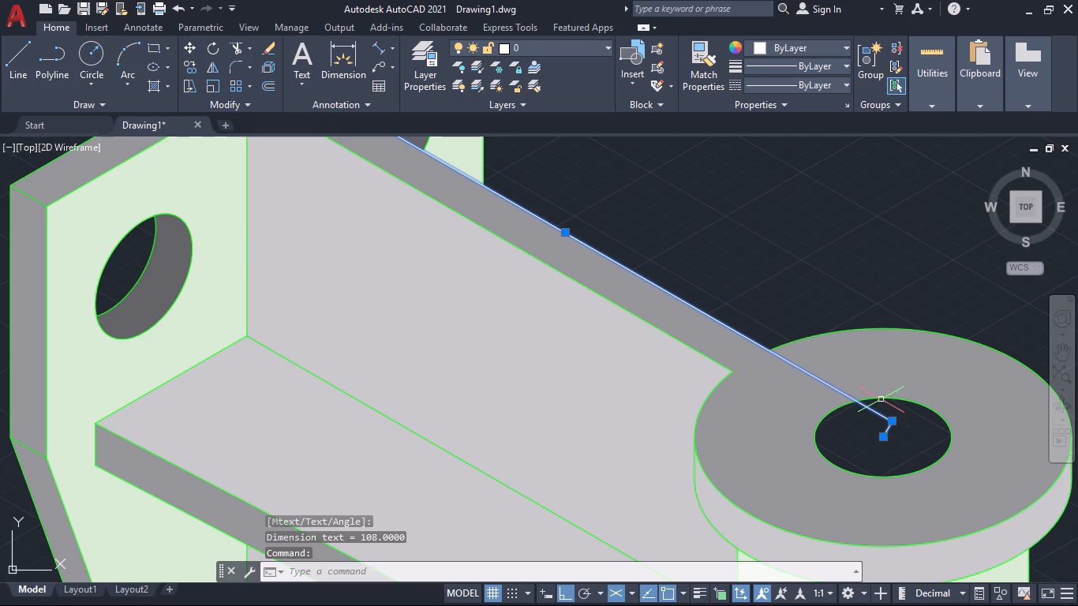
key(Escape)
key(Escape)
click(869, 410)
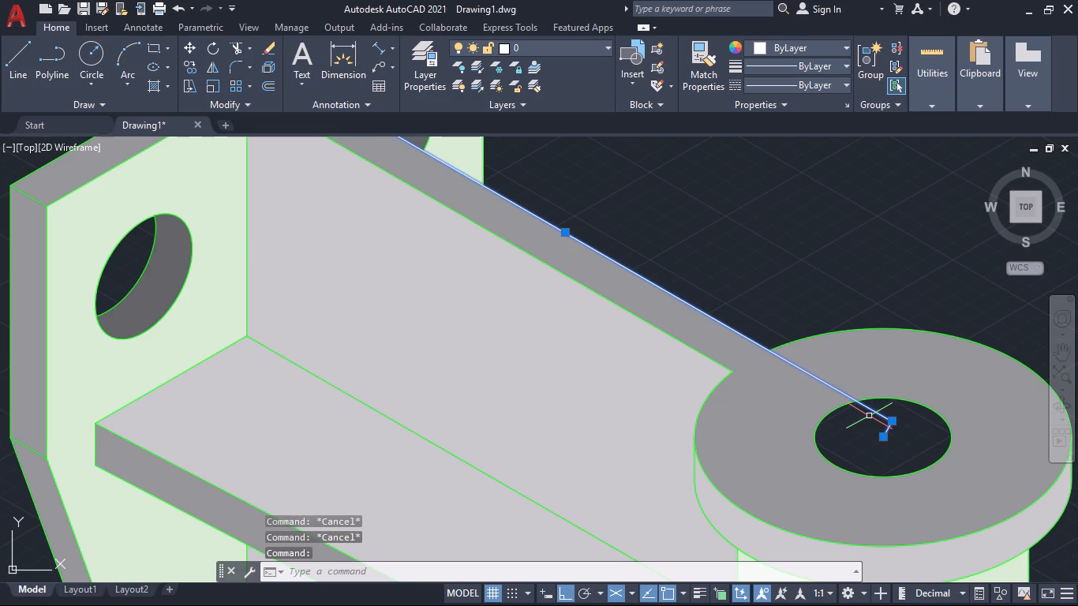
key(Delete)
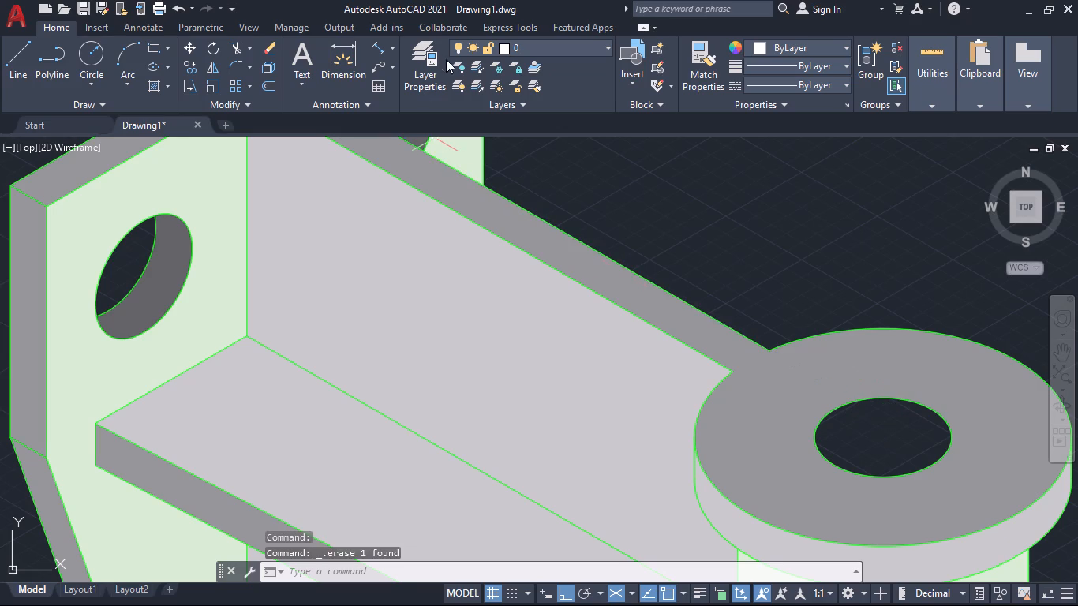
Add an aligned dimension from the upper flange's hole centre to the plate's top back edge midpoint, with its line along the web's centreline.
click(377, 50)
click(884, 437)
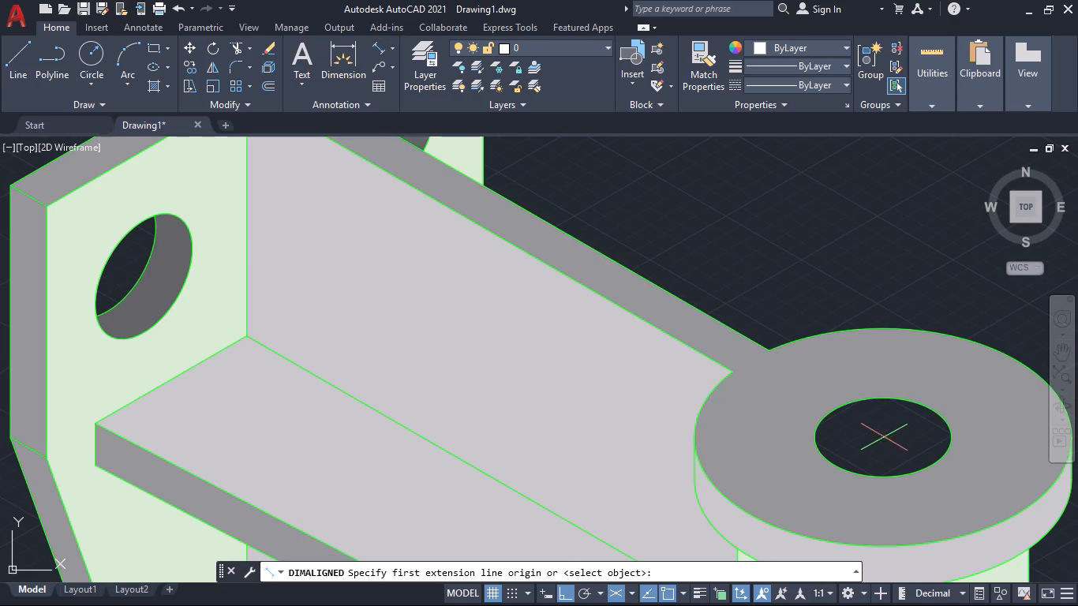
scroll(691, 400, down, 3)
scroll(557, 314, up, 4)
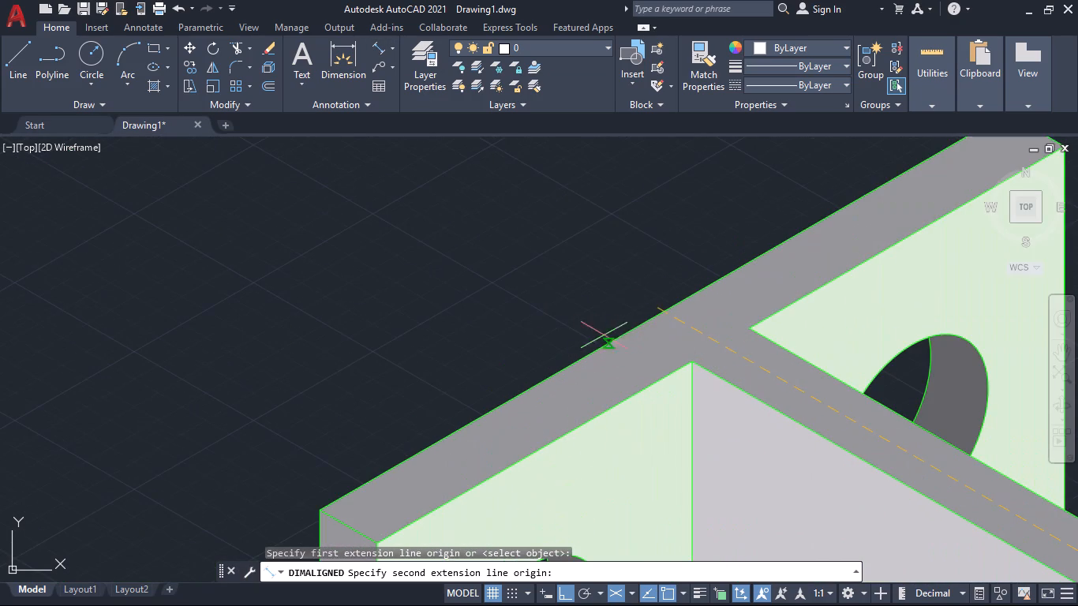
click(666, 311)
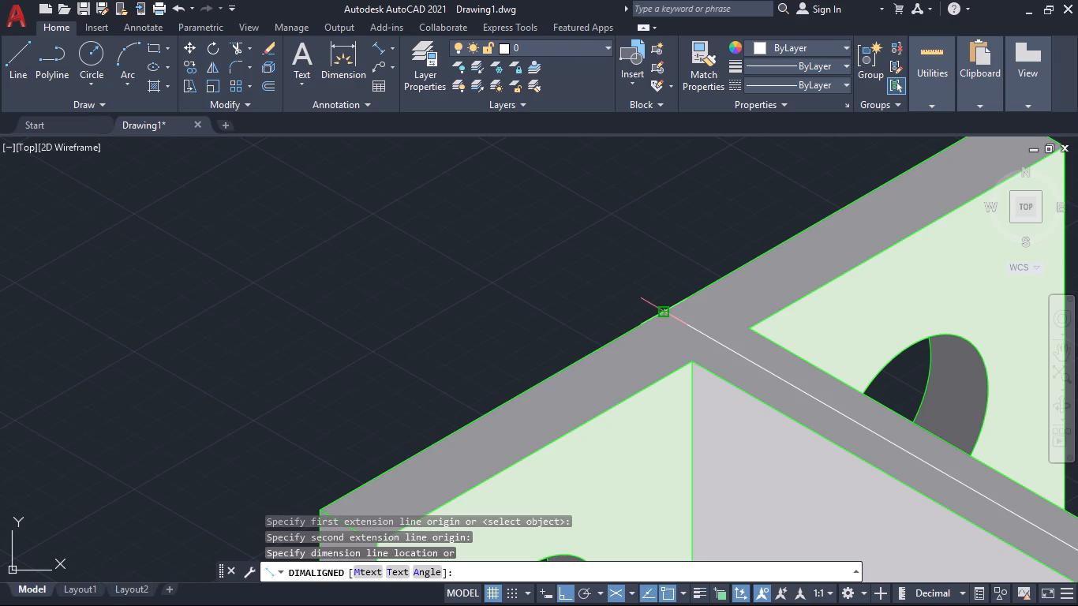
click(666, 311)
scroll(836, 451, down, 3)
scroll(897, 480, up, 4)
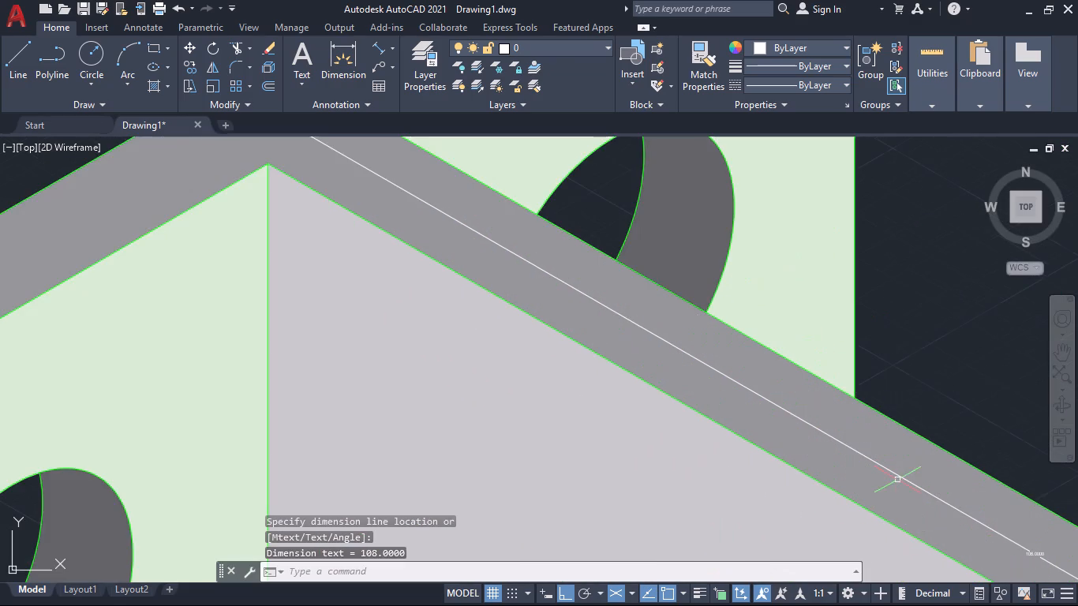
middle_drag(907, 497, 768, 388)
scroll(899, 458, up, 2)
scroll(899, 458, down, 2)
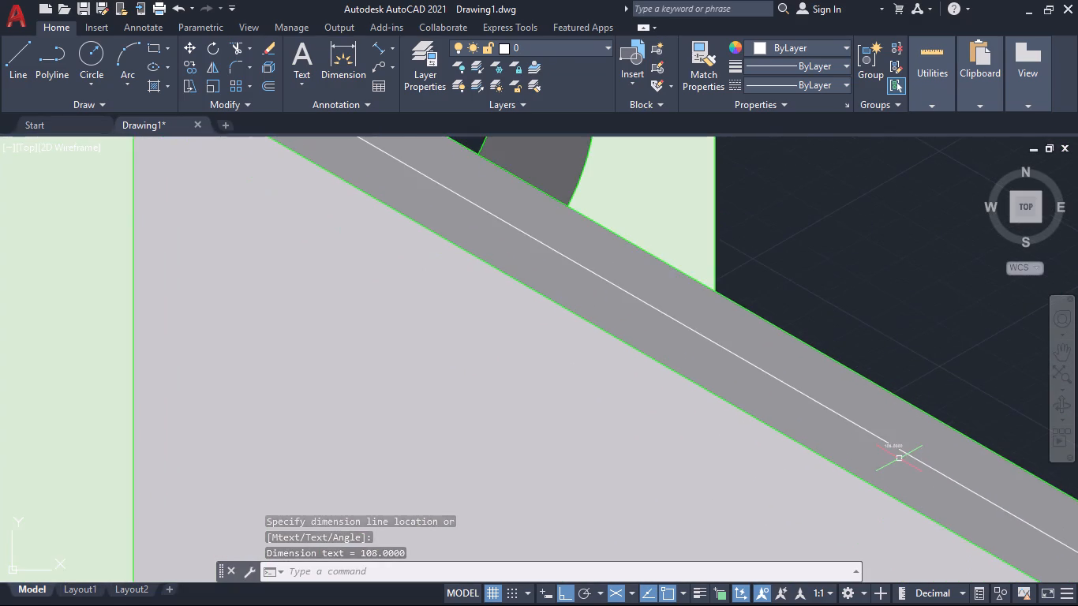
scroll(899, 458, down, 3)
middle_drag(878, 528, 780, 473)
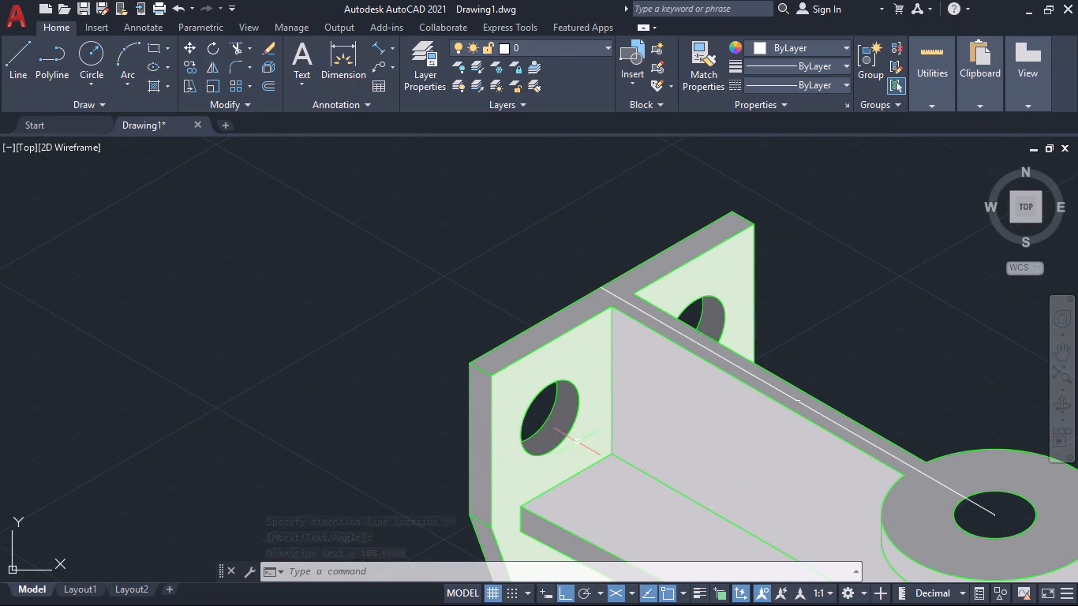
Add an aligned dimension between the two ends of the plate's top back edge, with its line offset outward behind the plate.
scroll(614, 421, down, 1)
scroll(576, 395, up, 1)
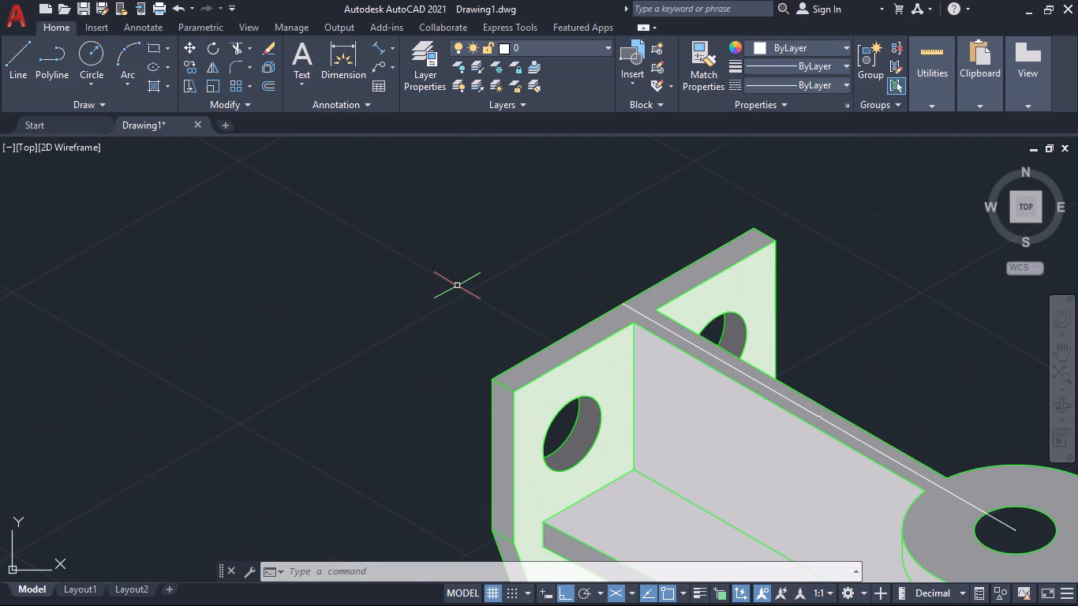
key(space)
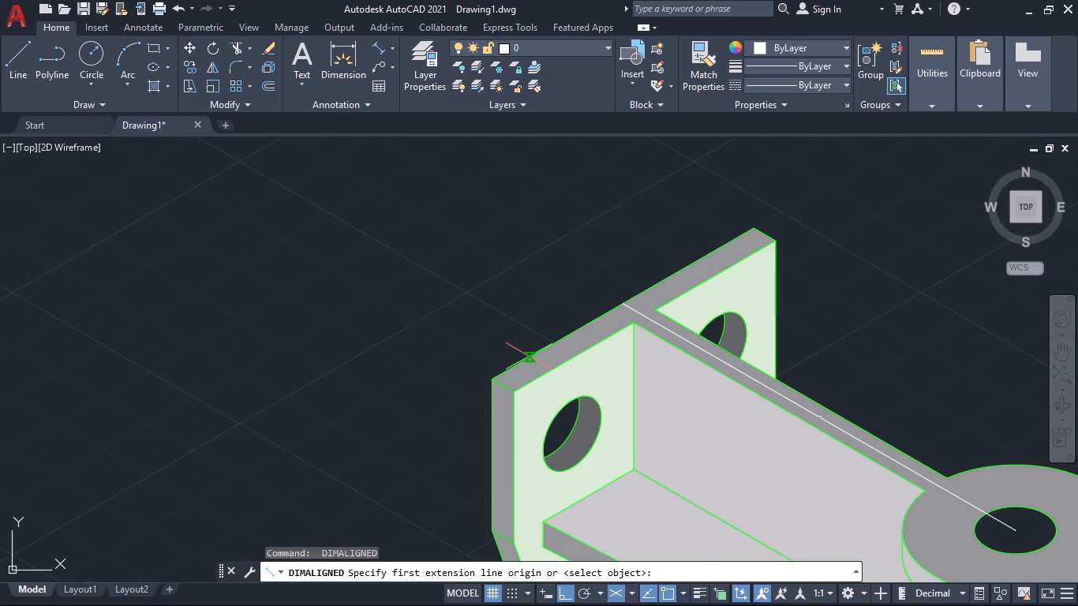
click(492, 383)
click(751, 227)
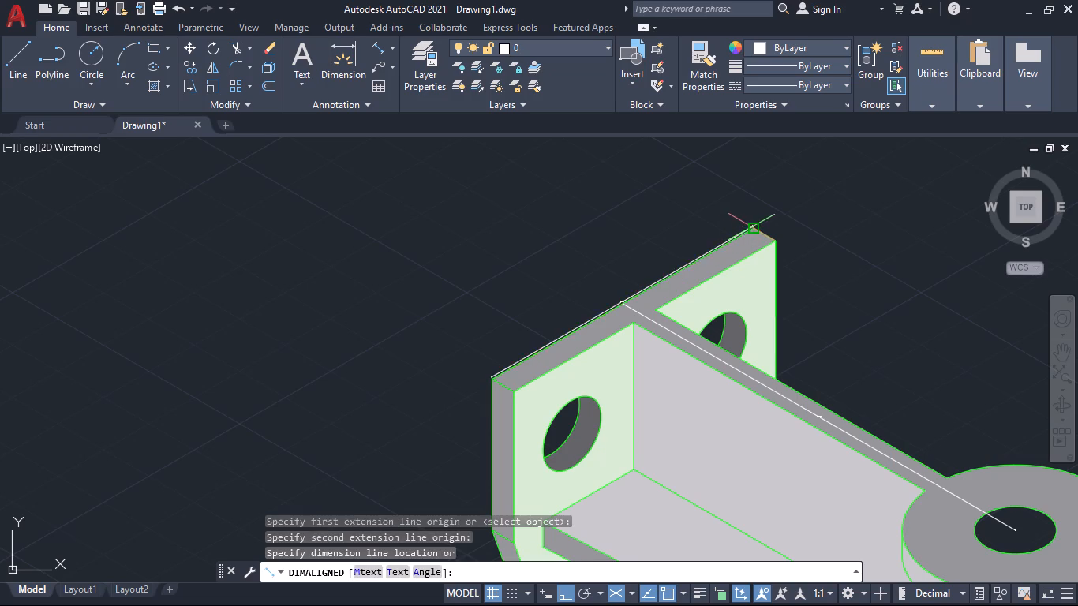
click(717, 185)
scroll(805, 284, down, 2)
middle_drag(826, 302, 721, 242)
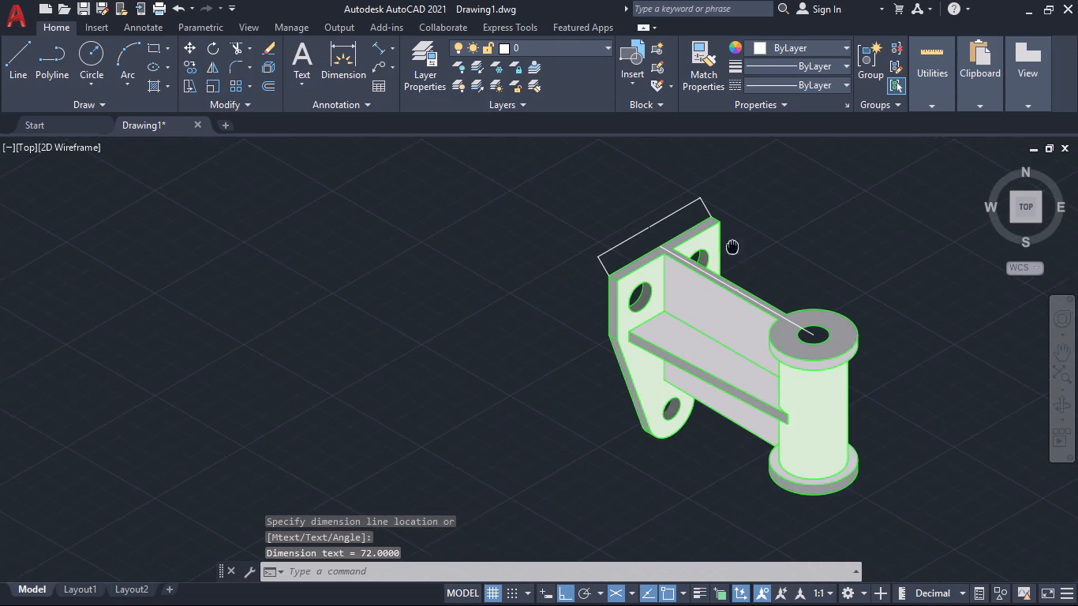
Add an aligned dimension from the plate's near upper hole centre to the midpoint of the front face's vertical side edge, with its line above the centre.
middle_drag(721, 242, 653, 226)
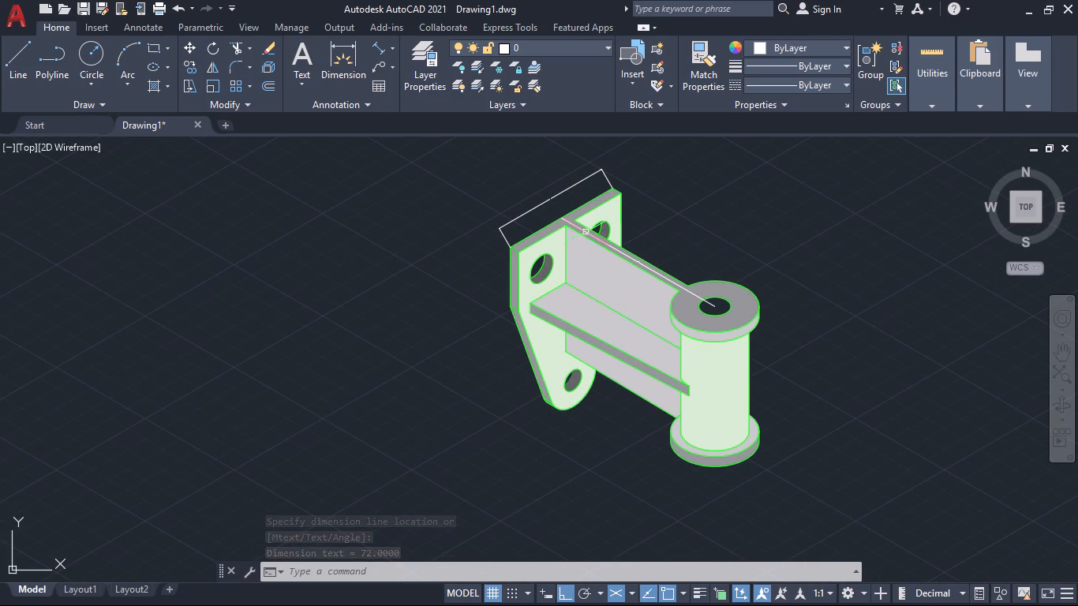
middle_drag(678, 242, 699, 285)
scroll(532, 305, up, 3)
scroll(522, 299, down, 1)
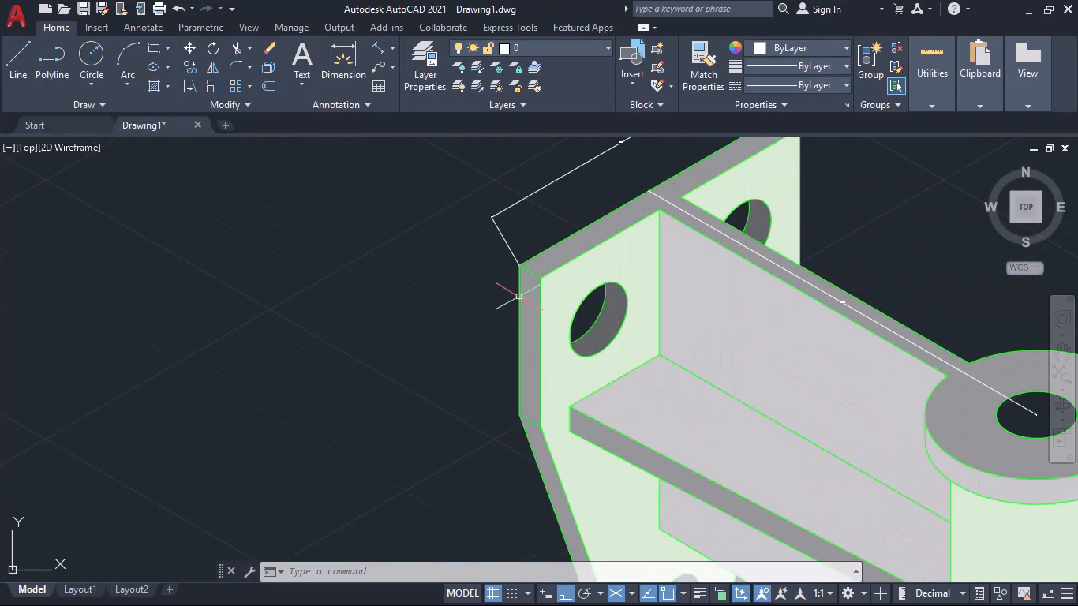
click(380, 46)
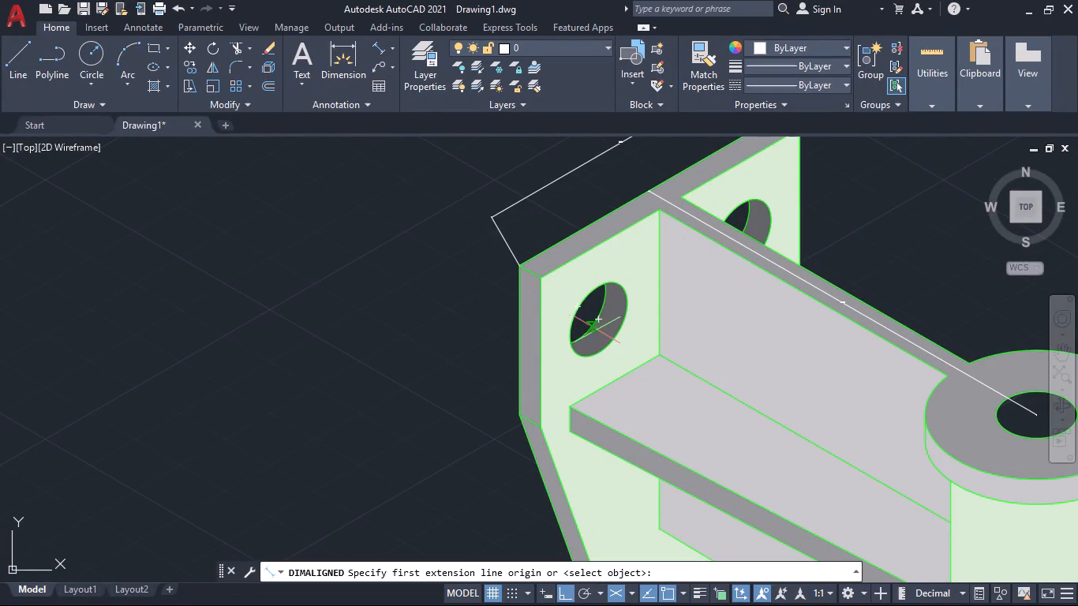
click(597, 319)
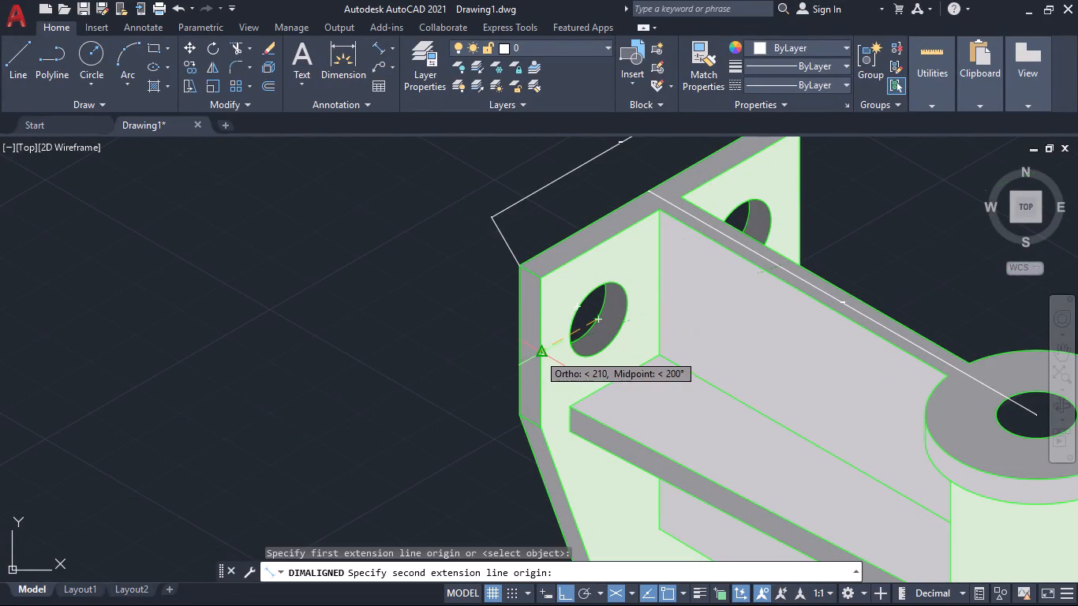
click(539, 353)
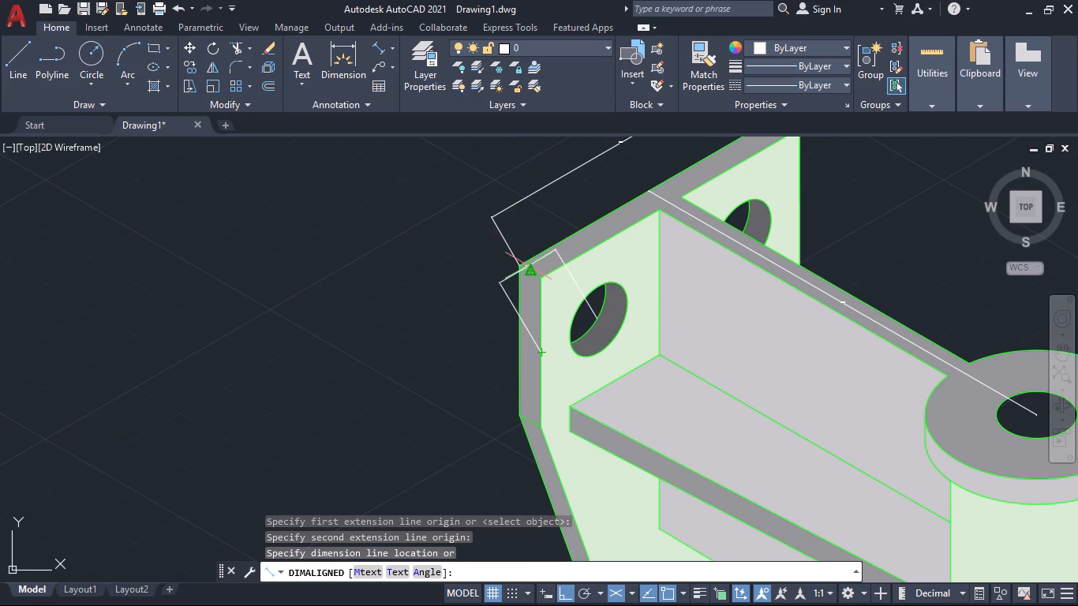
click(562, 297)
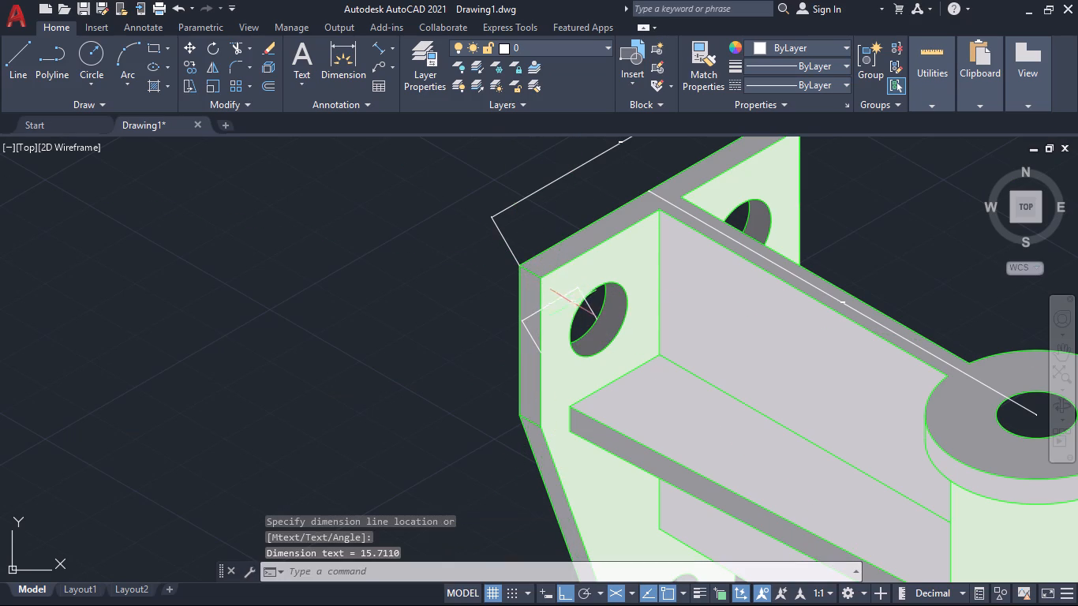
Add an aligned dimension from the same upper hole's centre to the midpoint of the front face's top edge, offset toward the web.
key(space)
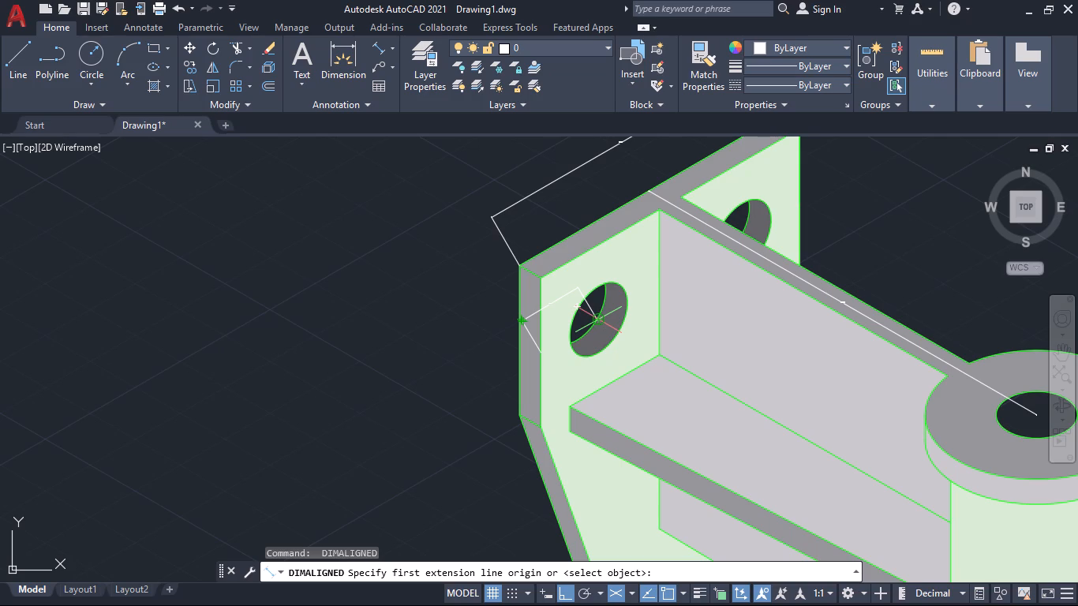
click(600, 324)
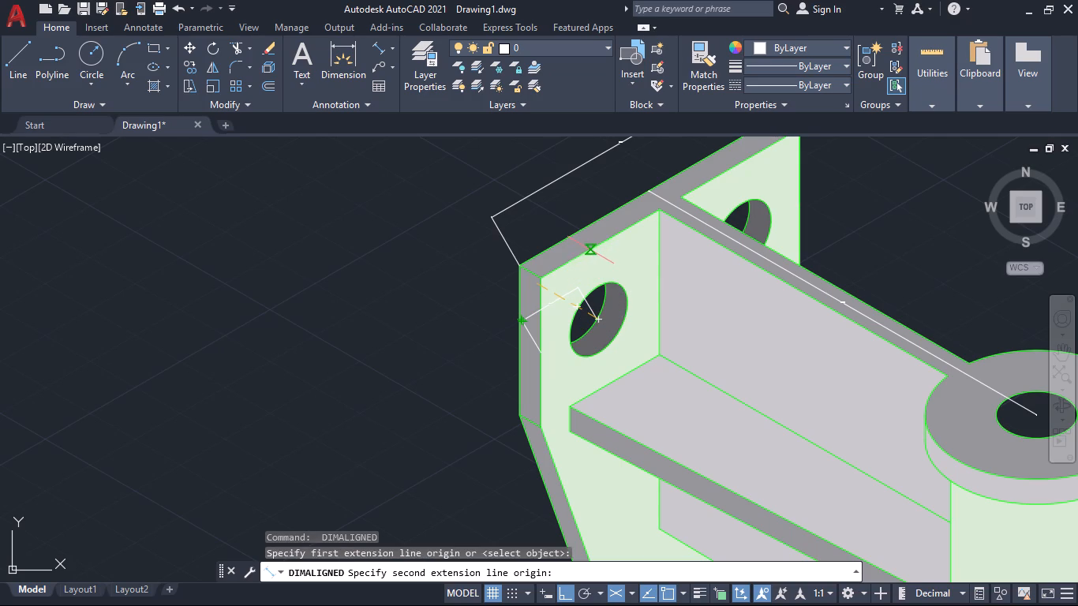
click(597, 243)
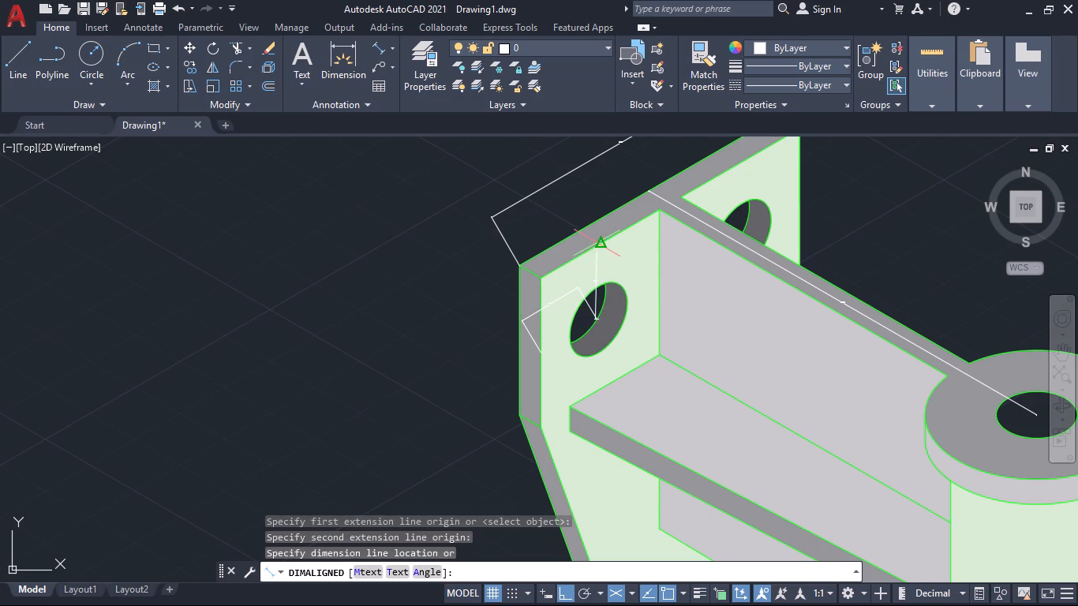
click(637, 238)
Add an aligned dimension between the two ends of the plate's outer vertical back edge, with its line offset outward away from the plate.
scroll(628, 378, down, 1)
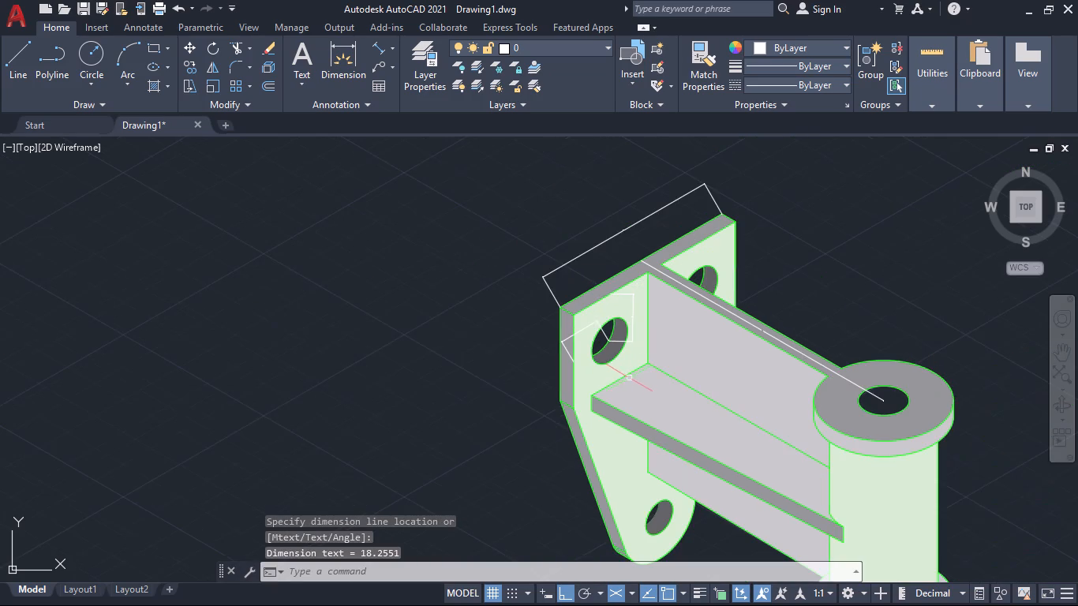
middle_drag(649, 388, 575, 357)
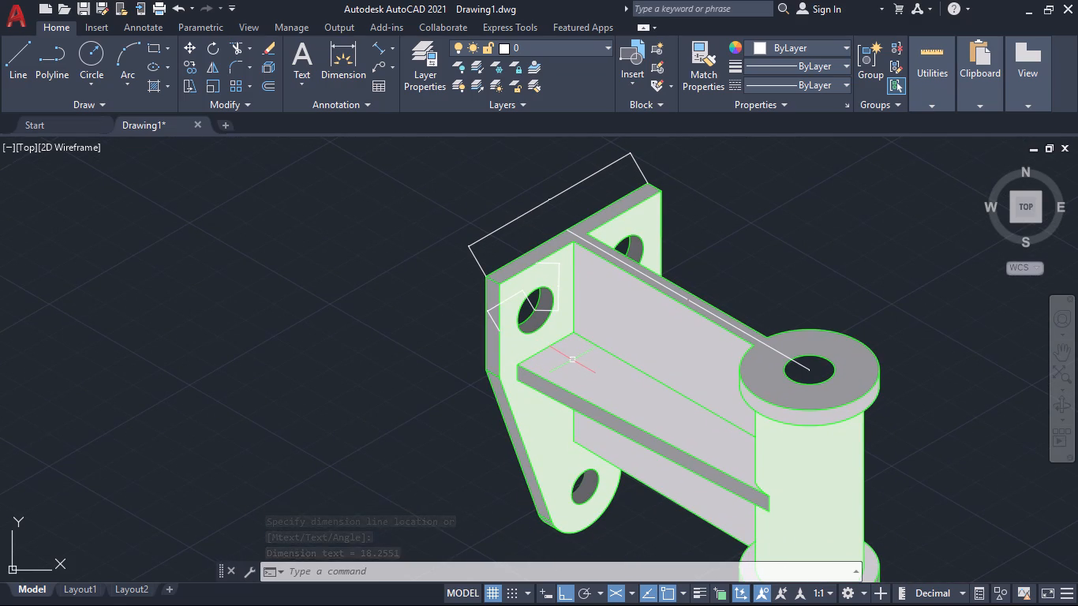
key(space)
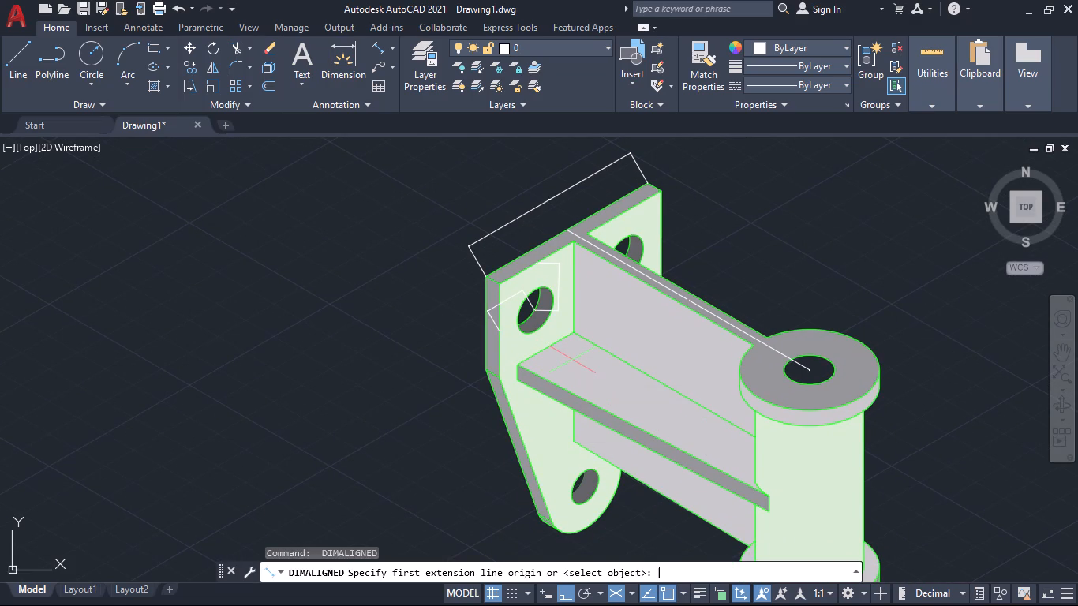
middle_drag(500, 479, 443, 413)
scroll(381, 324, up, 1)
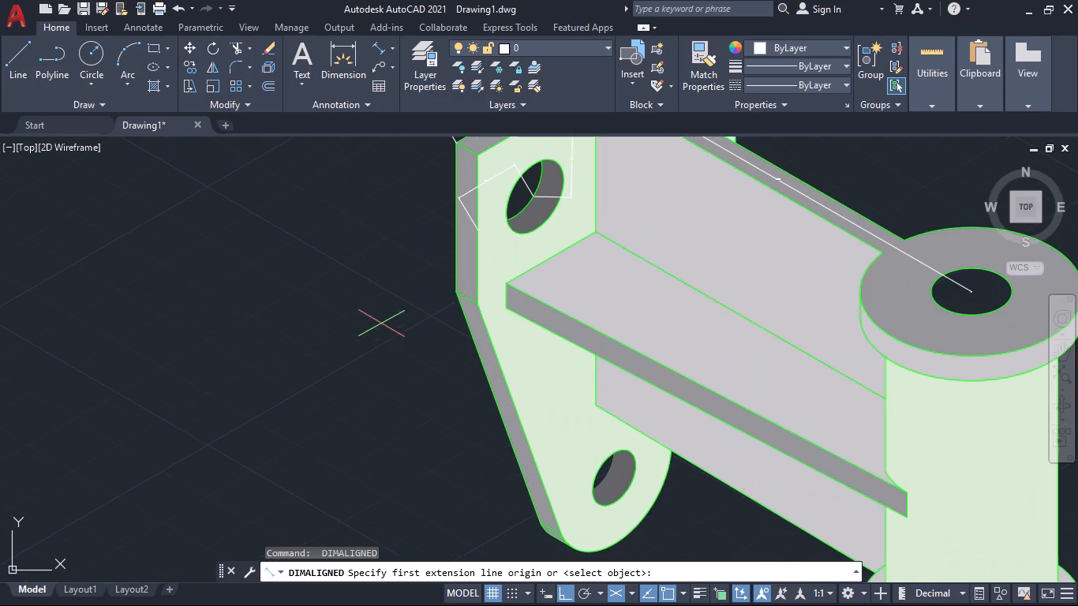
middle_drag(396, 311, 406, 398)
click(467, 230)
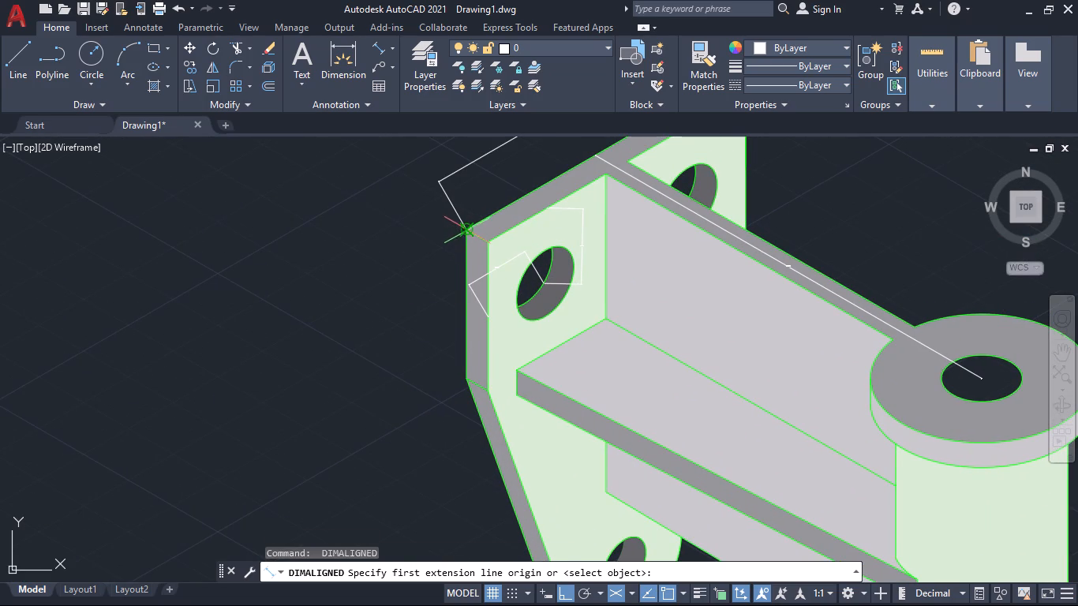
click(469, 379)
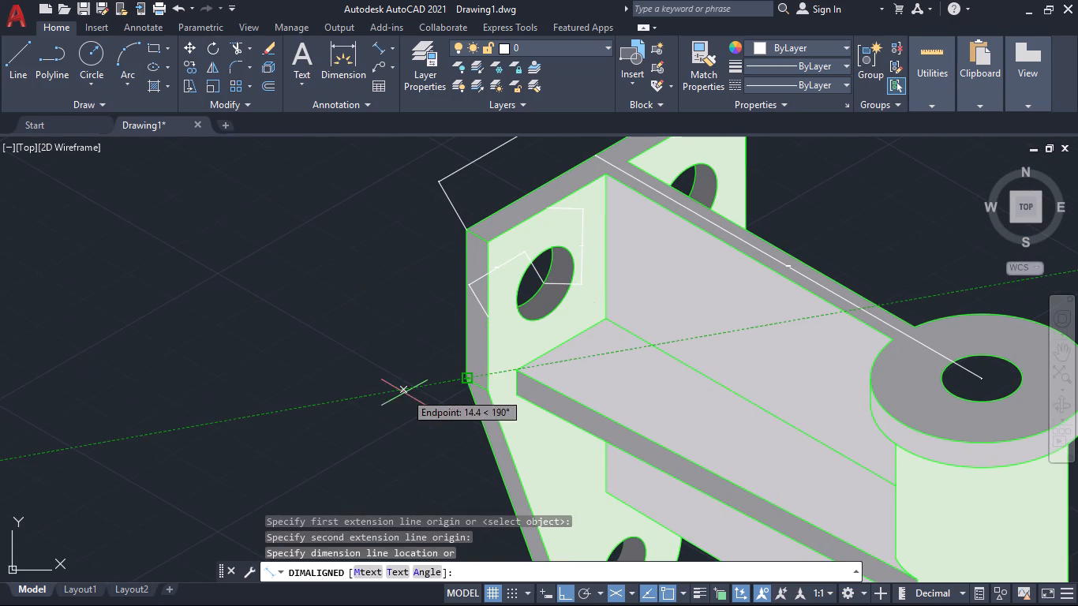
click(380, 400)
Using the left isoplane, add an aligned dimension from the lower hole's centre straight up to the web's bottom edge, with its line outside the plate.
scroll(422, 406, down, 1)
middle_drag(422, 426, 410, 376)
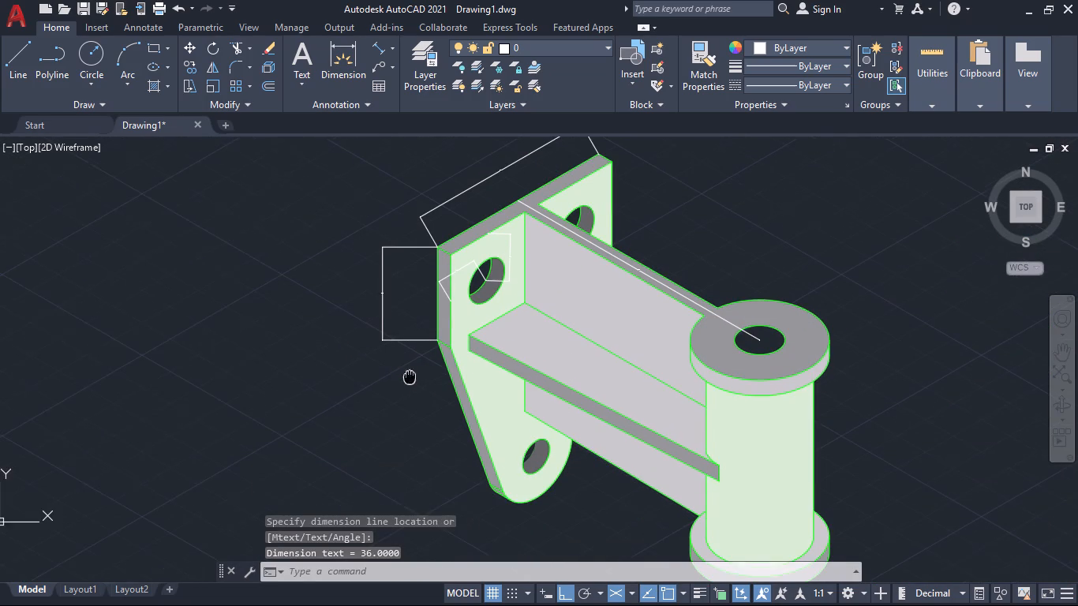
middle_drag(410, 376, 410, 372)
key(space)
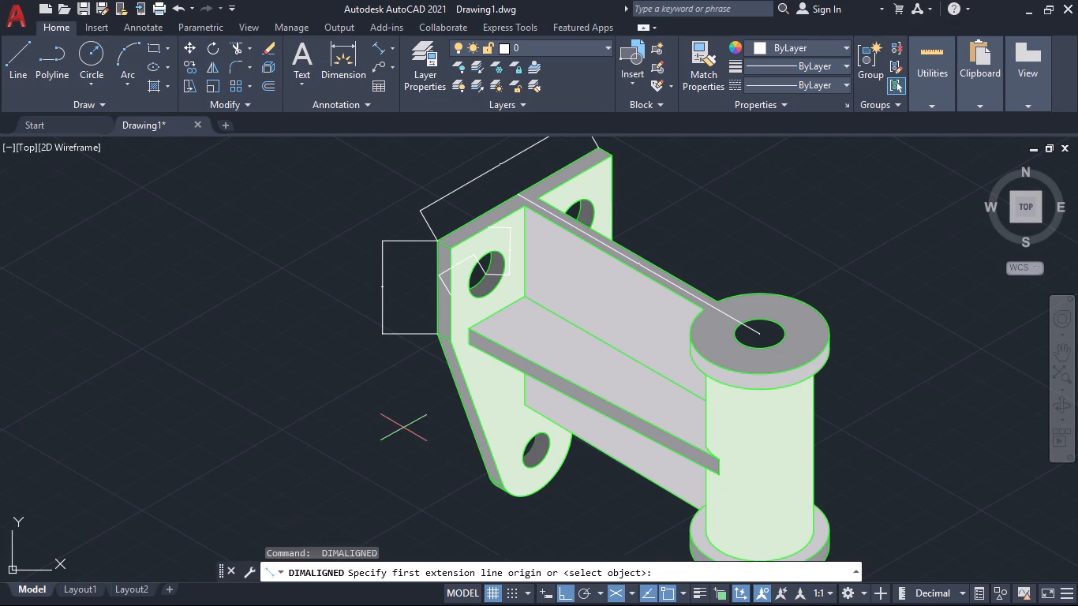
click(534, 451)
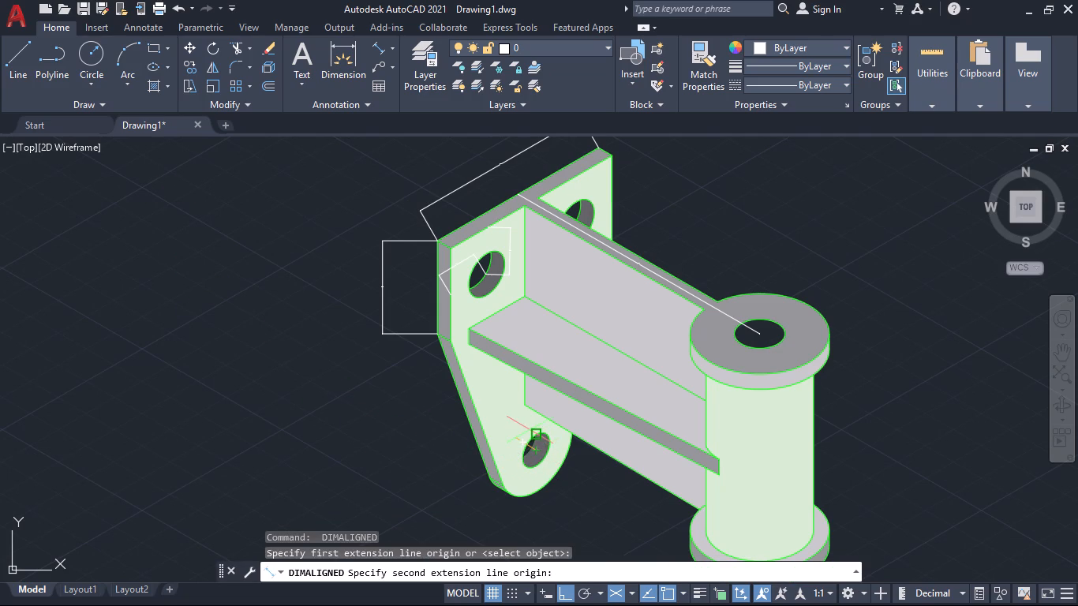
scroll(543, 410, up, 2)
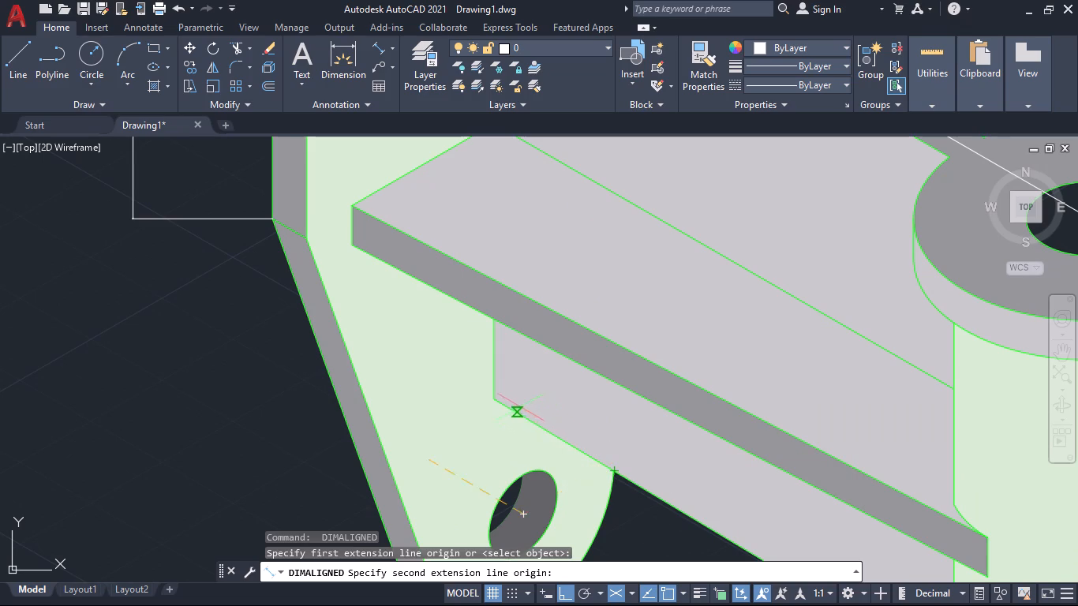
click(632, 593)
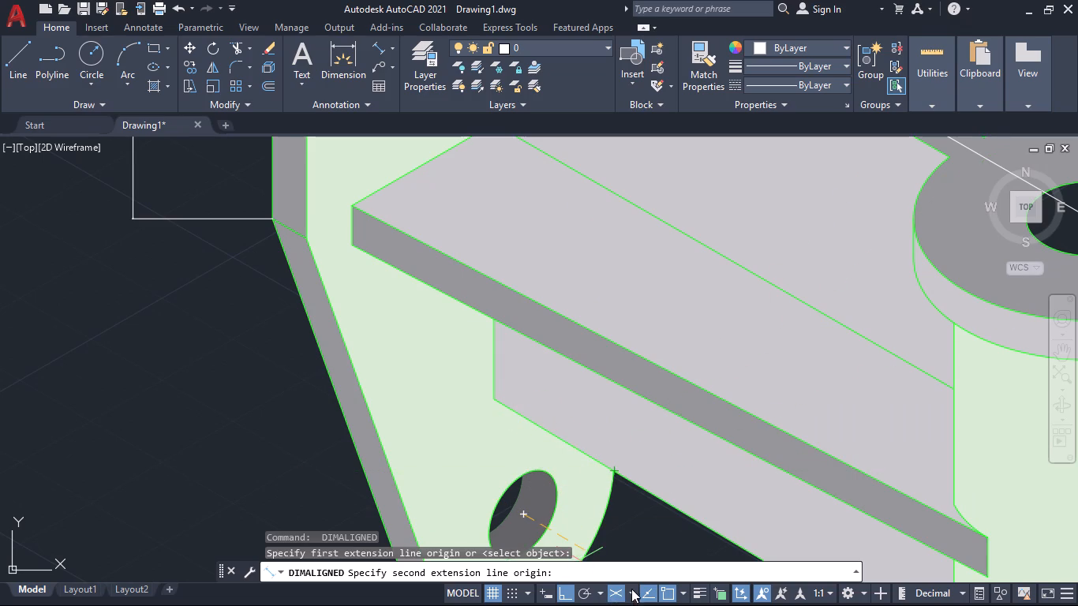
click(631, 520)
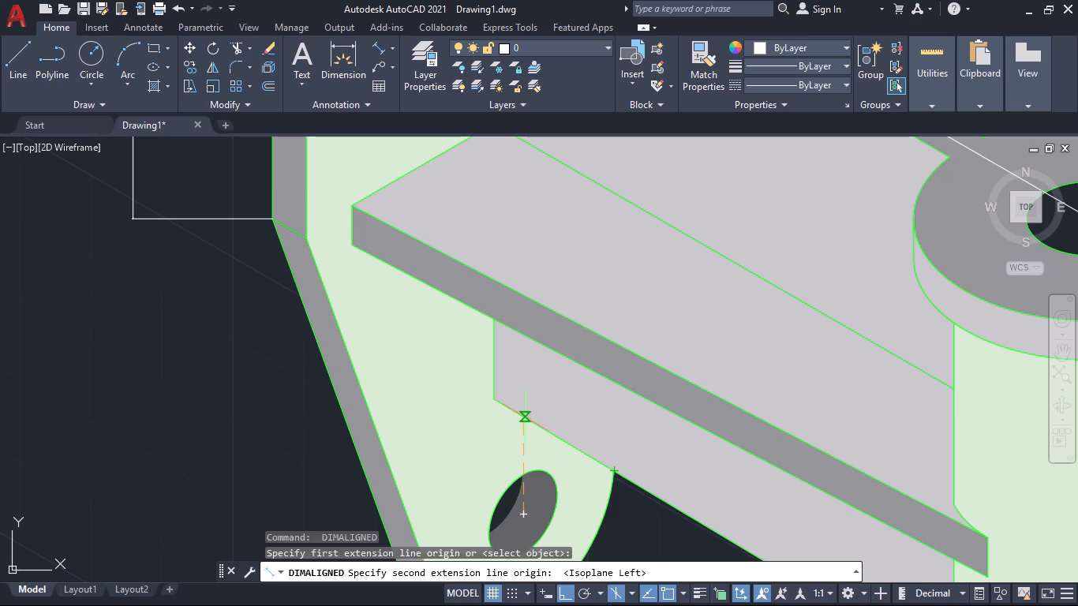
scroll(520, 417, up, 3)
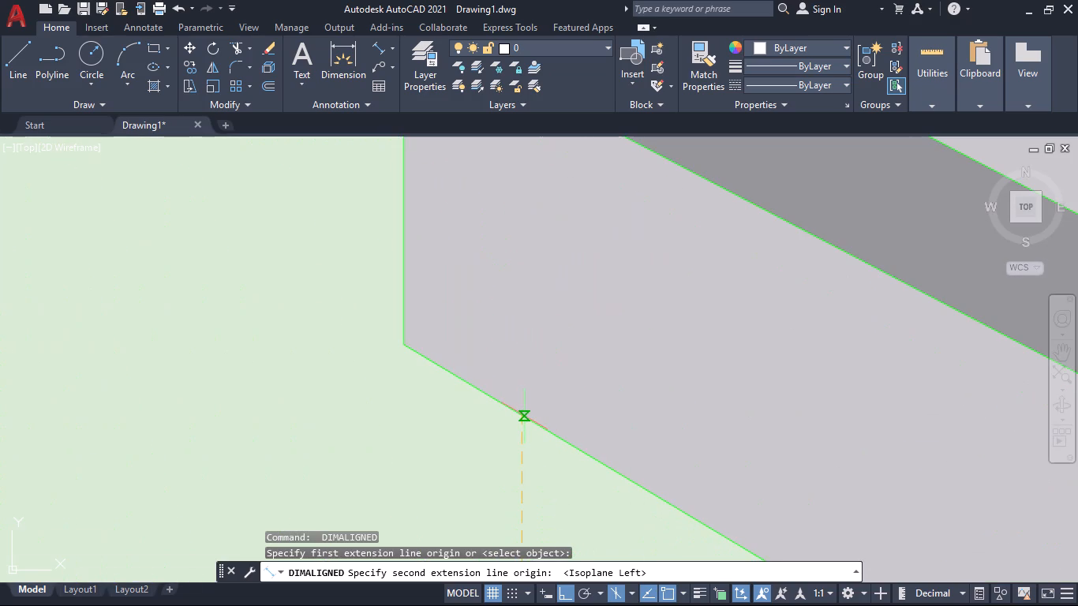
click(522, 413)
scroll(442, 431, down, 4)
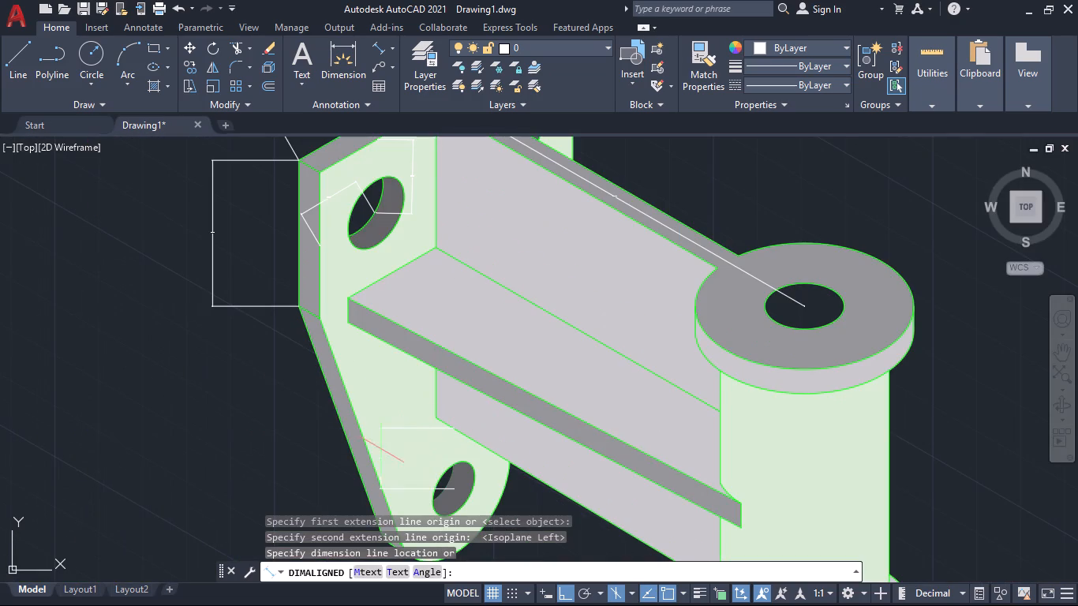
click(302, 409)
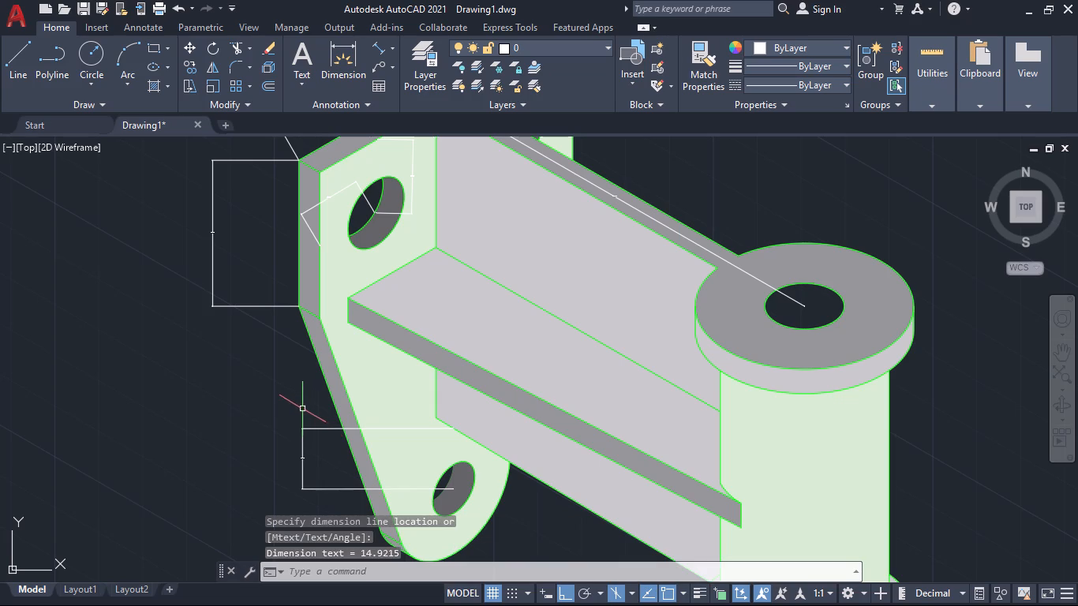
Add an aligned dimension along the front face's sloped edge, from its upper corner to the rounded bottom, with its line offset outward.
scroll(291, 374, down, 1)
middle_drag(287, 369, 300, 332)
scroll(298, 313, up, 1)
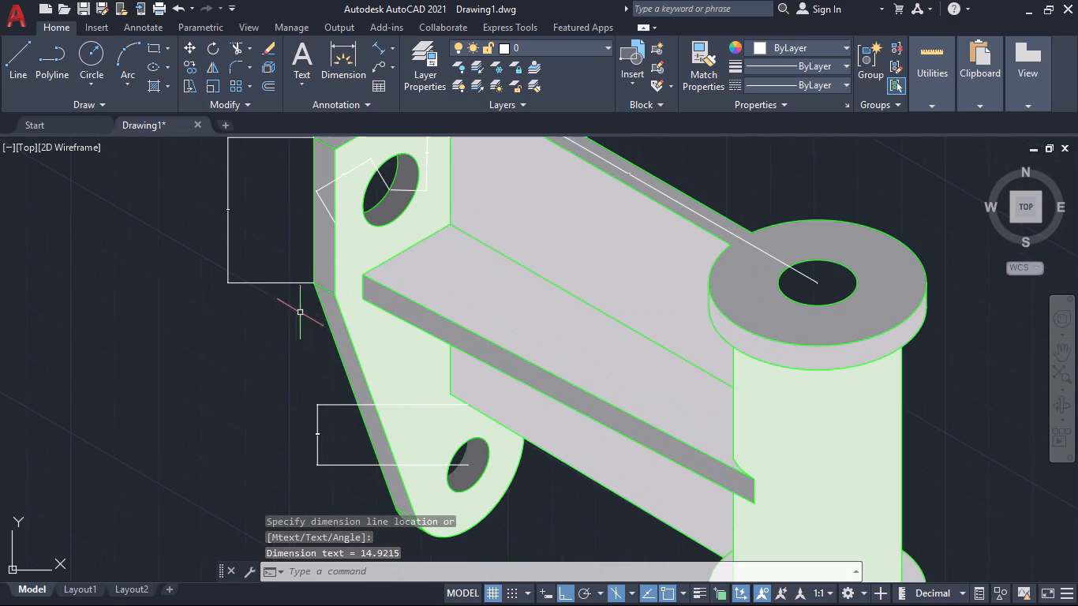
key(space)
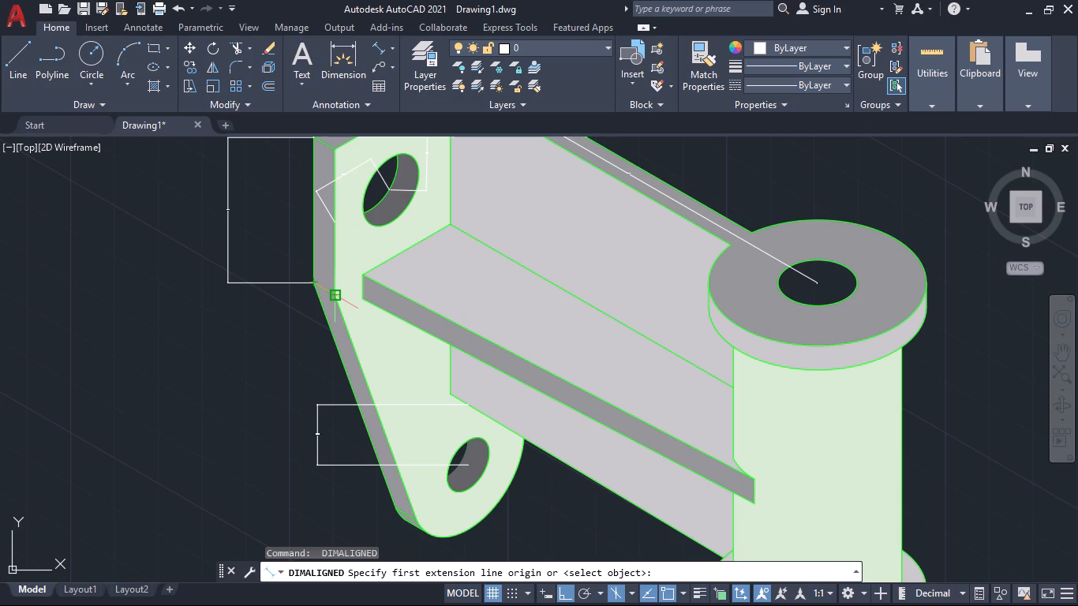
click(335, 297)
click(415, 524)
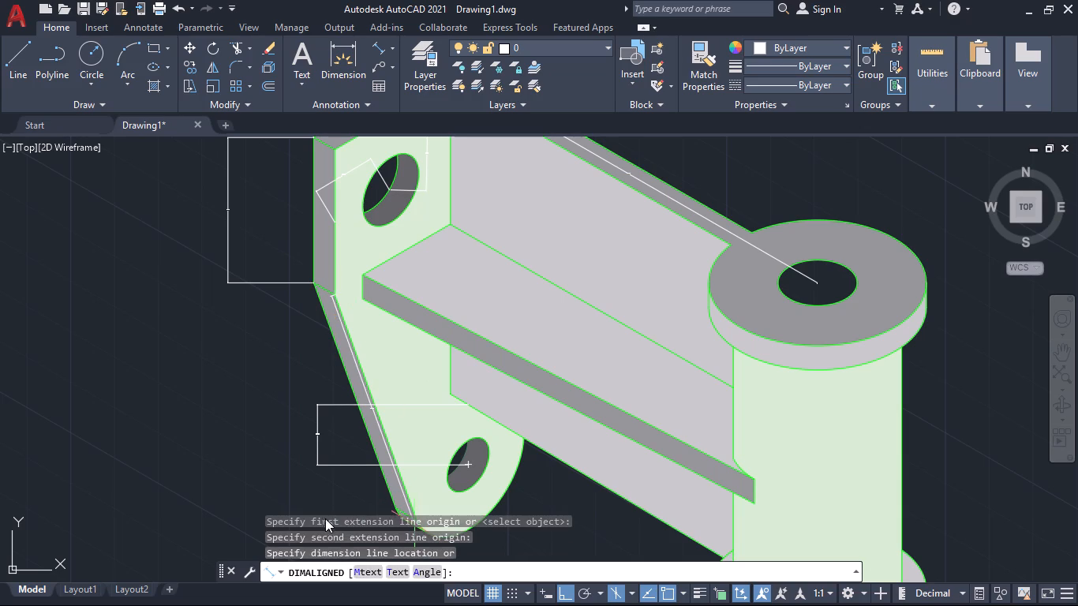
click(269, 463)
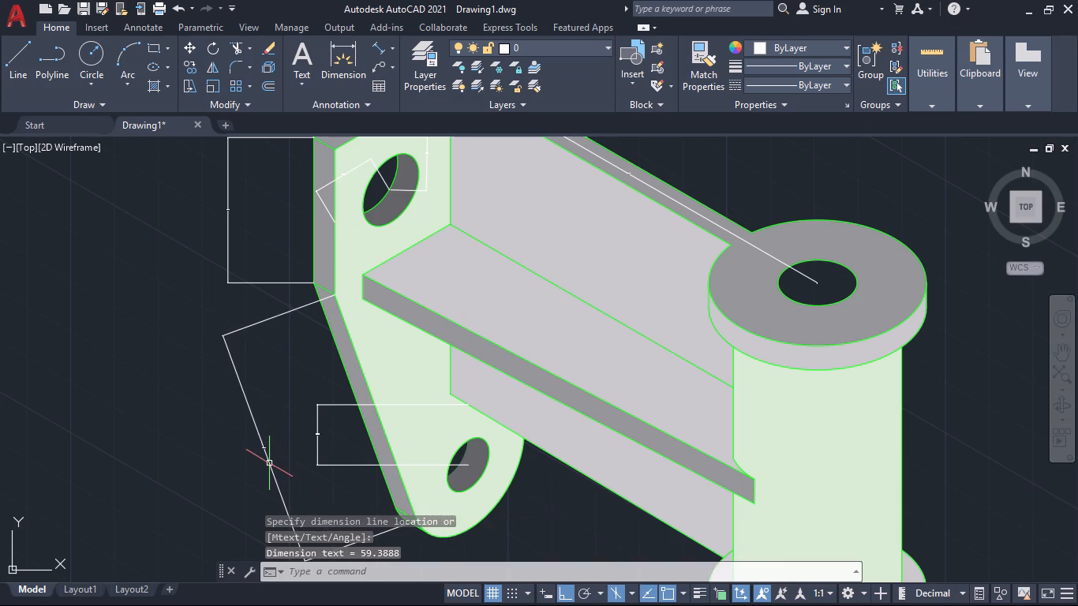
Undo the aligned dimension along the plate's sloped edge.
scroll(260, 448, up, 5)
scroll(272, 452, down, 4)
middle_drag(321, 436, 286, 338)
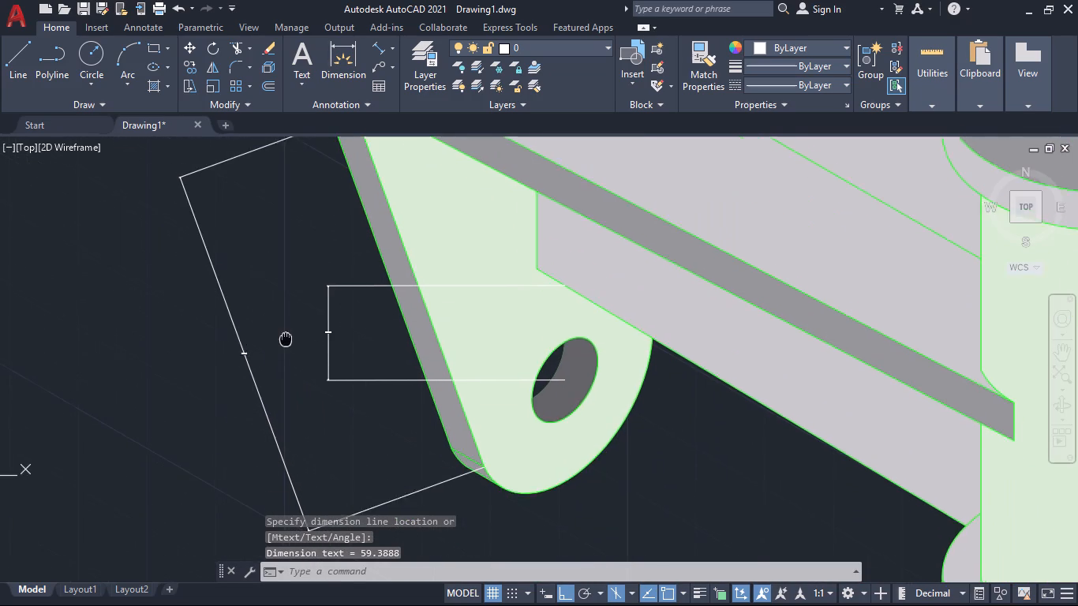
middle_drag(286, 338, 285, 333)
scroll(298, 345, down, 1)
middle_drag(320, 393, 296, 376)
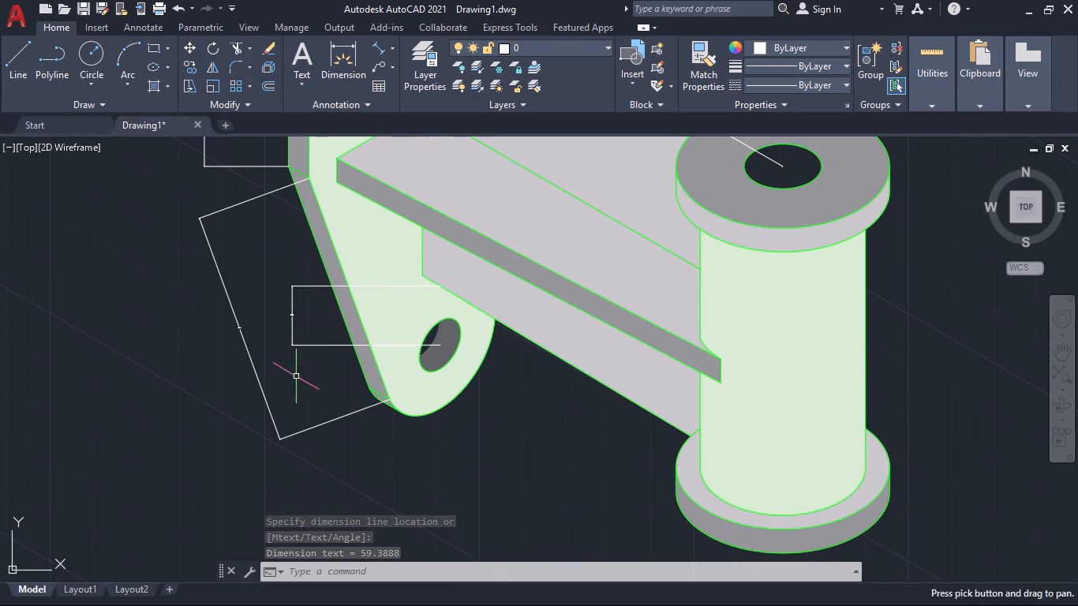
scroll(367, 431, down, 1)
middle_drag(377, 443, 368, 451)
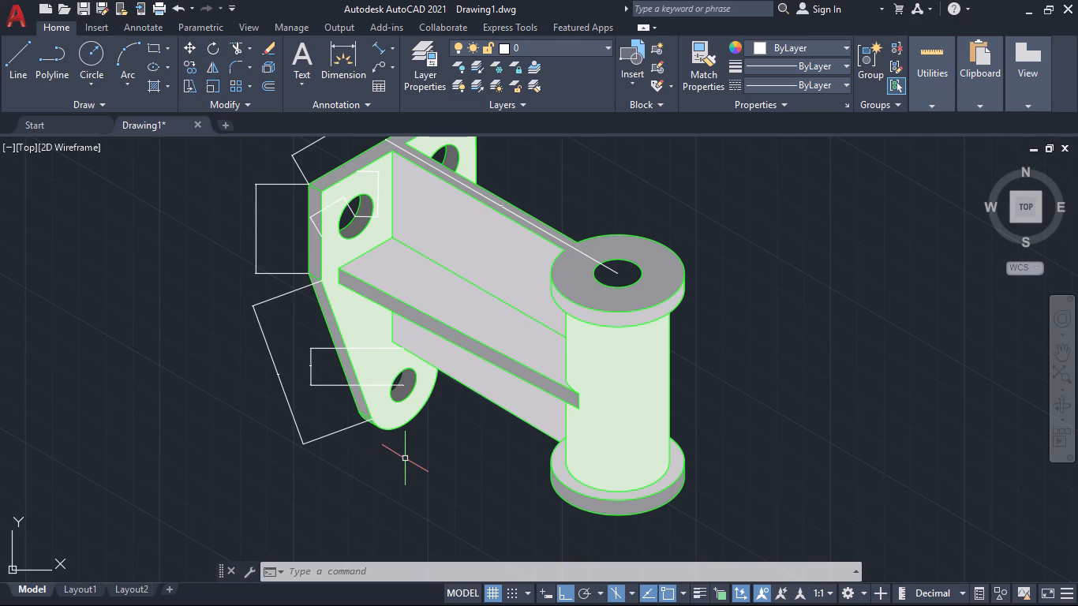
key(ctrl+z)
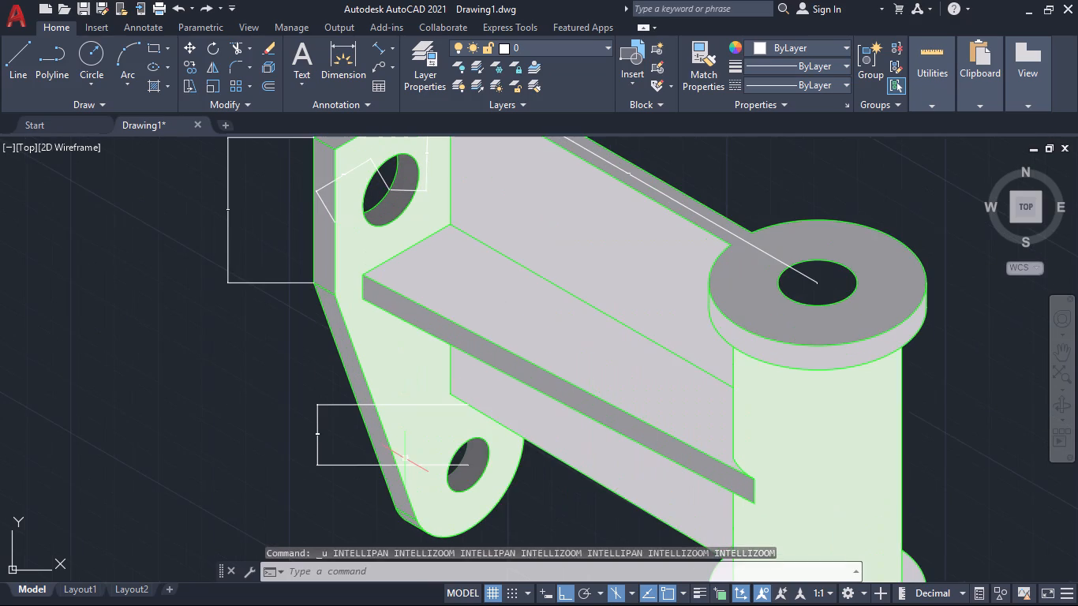
Start another aligned dimension near the corner where the plate's vertical side meets its sloped edge.
scroll(326, 409, down, 1)
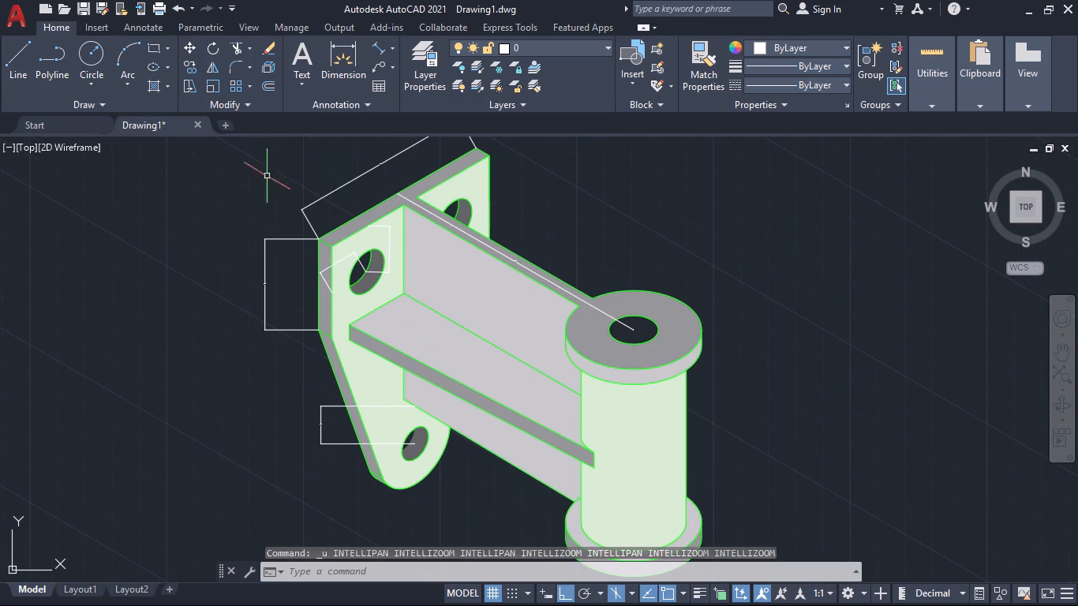
click(380, 48)
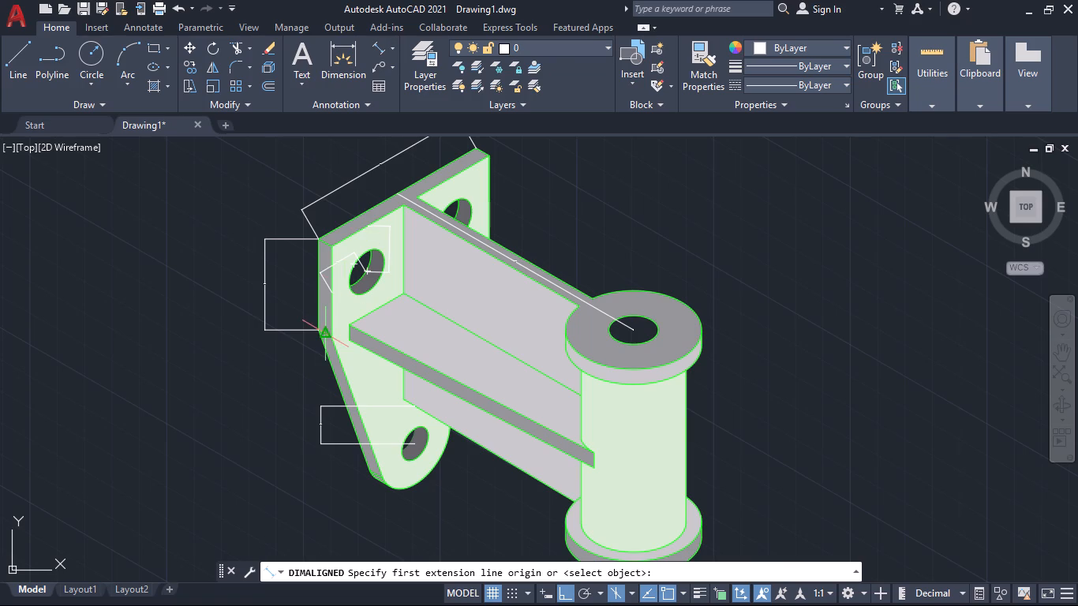
scroll(318, 337, up, 5)
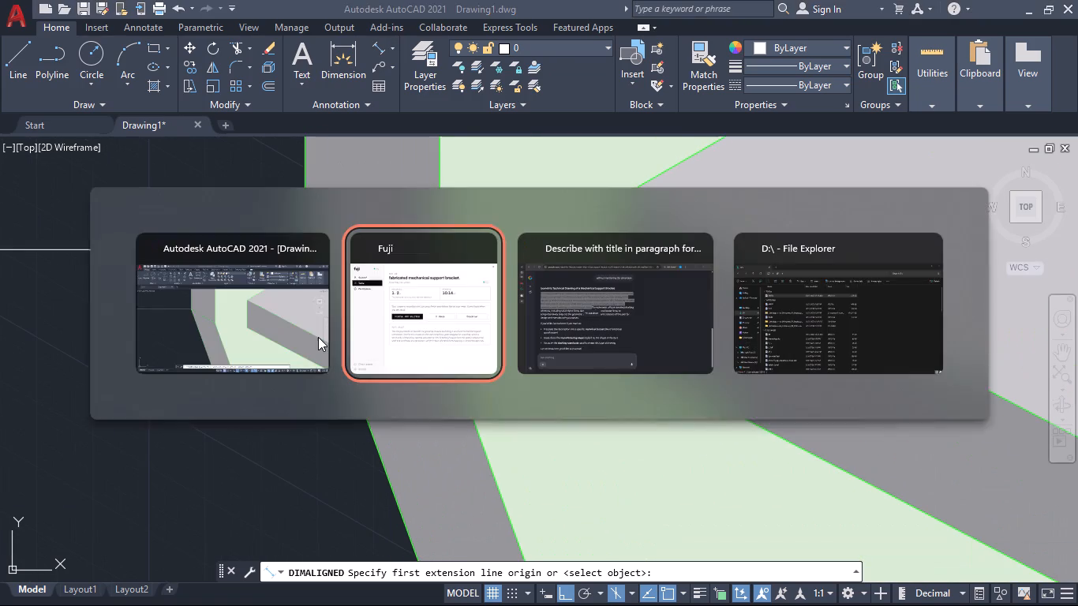
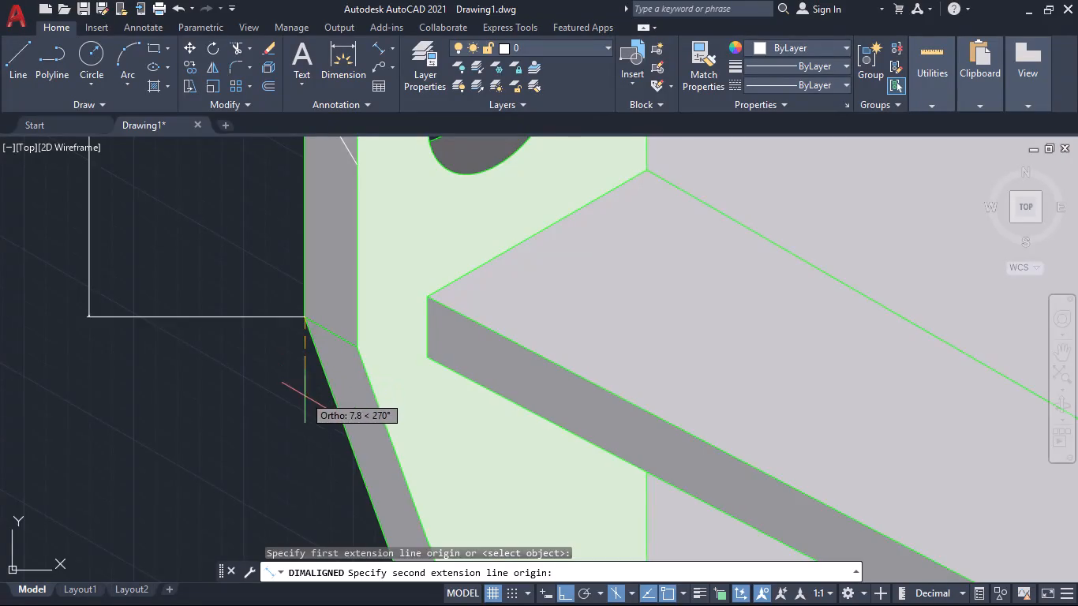
Complete the aligned dimension along the plate's outer sloped edge down to the rounded bottom, with its line offset outward.
scroll(366, 343, down, 5)
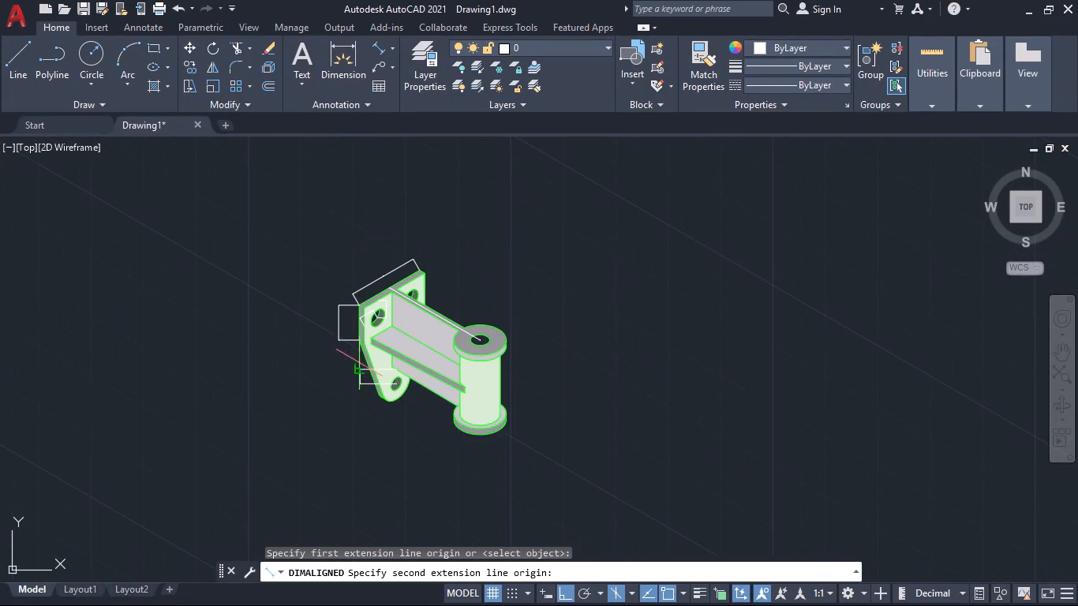
scroll(368, 390, up, 4)
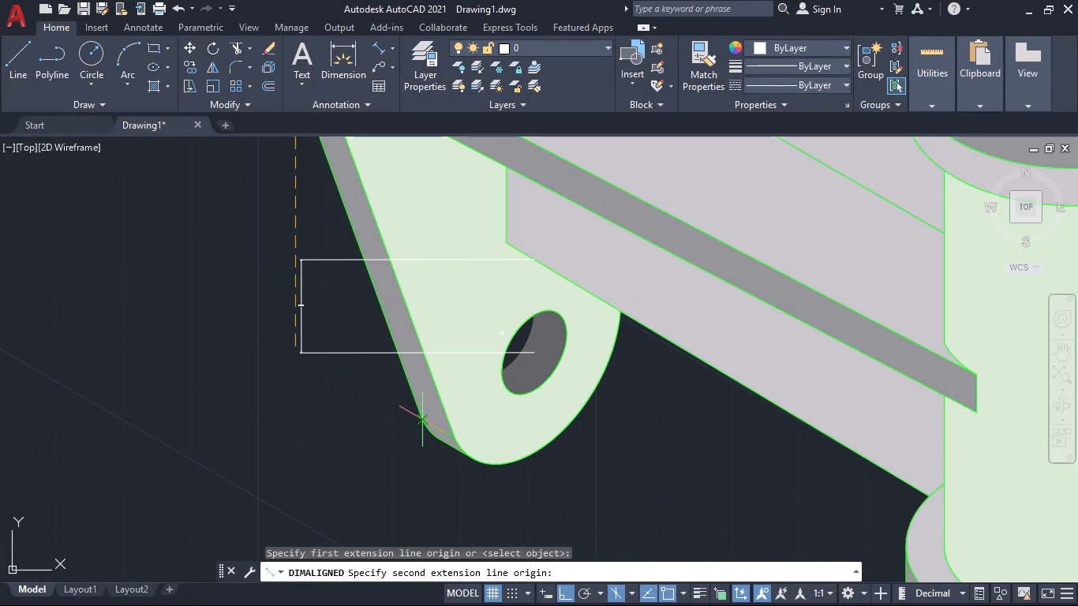
click(424, 419)
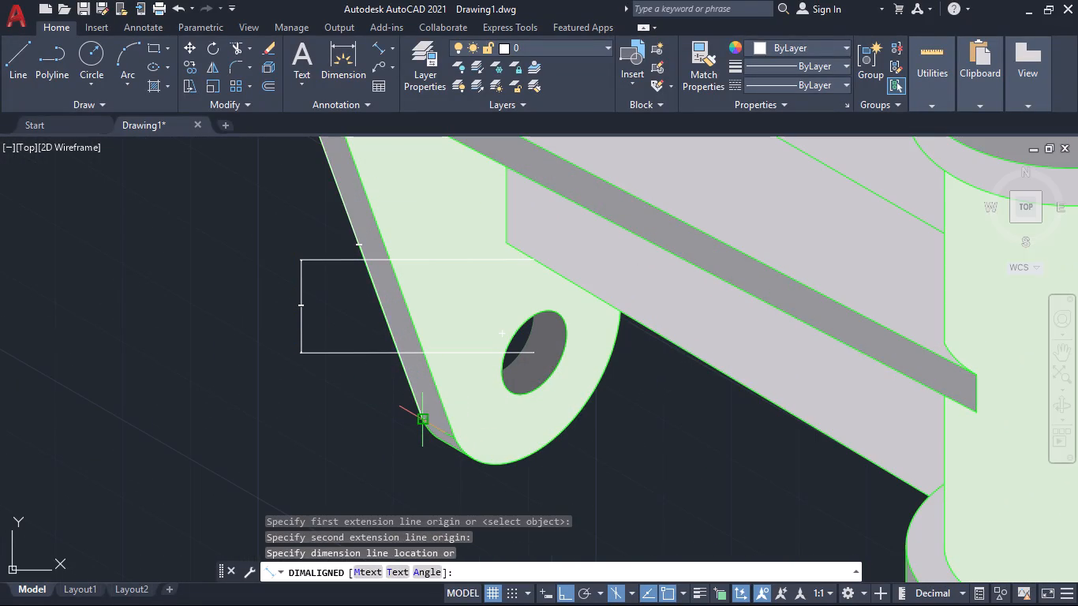
scroll(300, 389, down, 2)
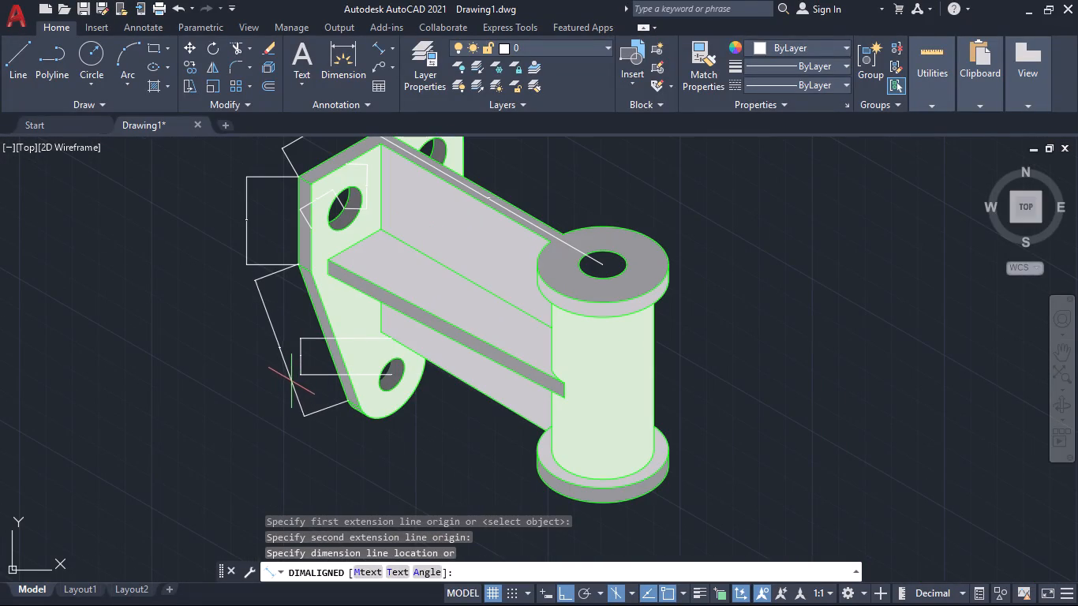
click(287, 377)
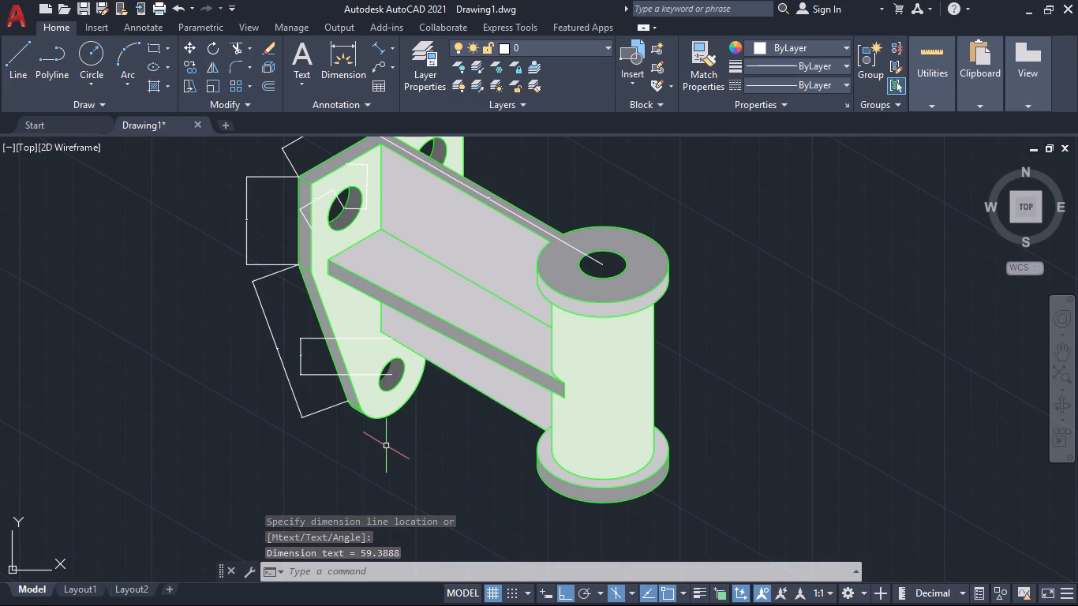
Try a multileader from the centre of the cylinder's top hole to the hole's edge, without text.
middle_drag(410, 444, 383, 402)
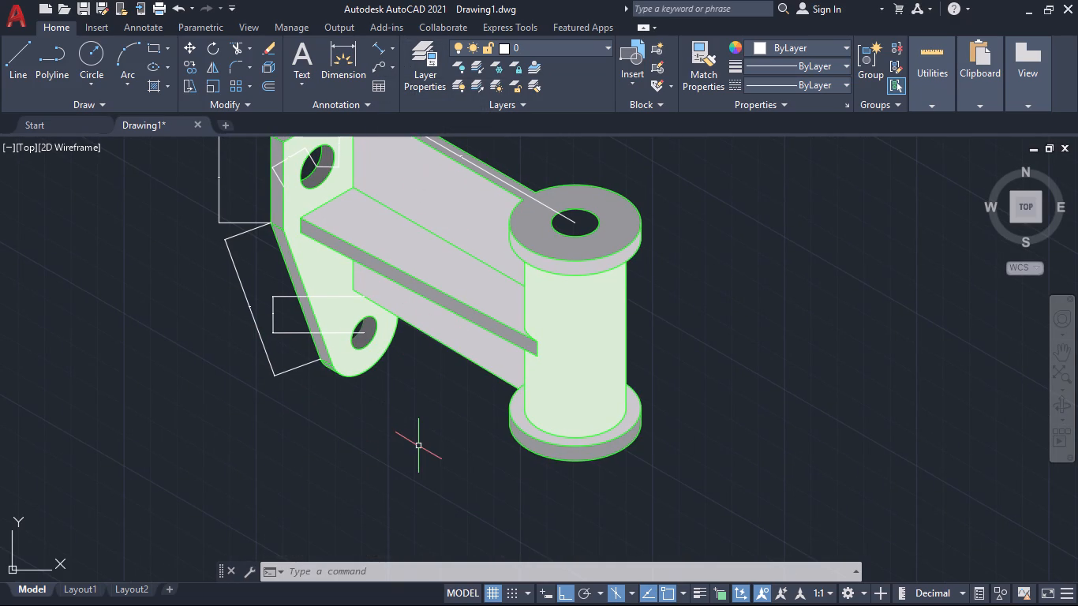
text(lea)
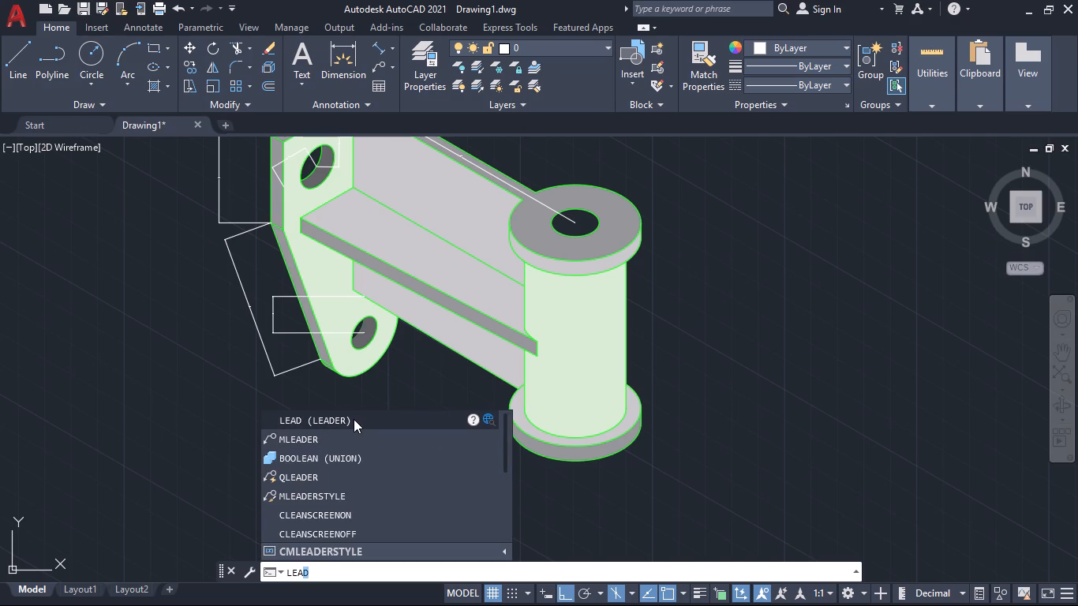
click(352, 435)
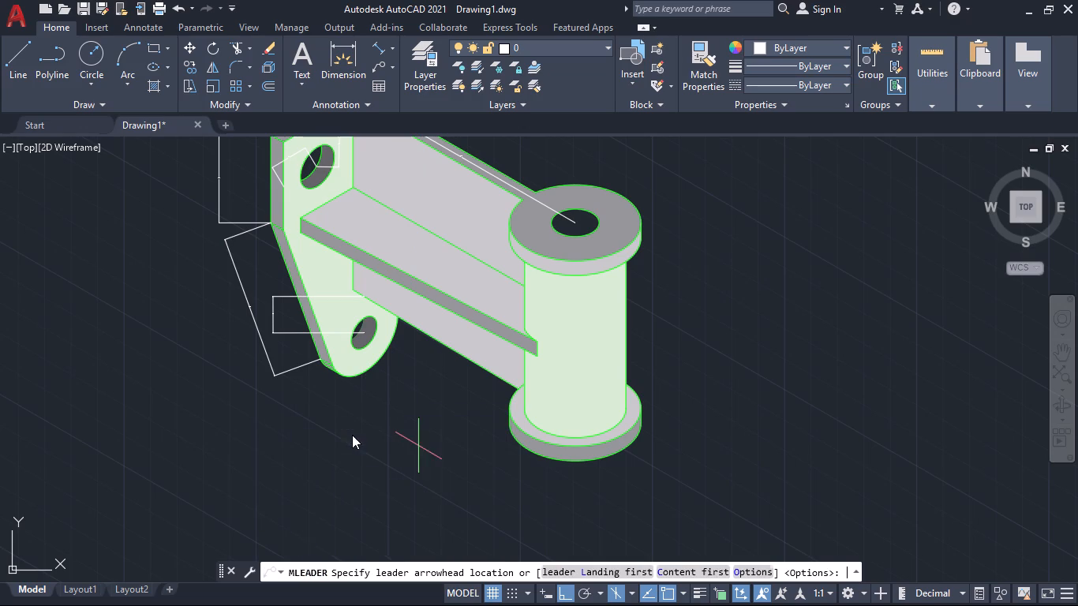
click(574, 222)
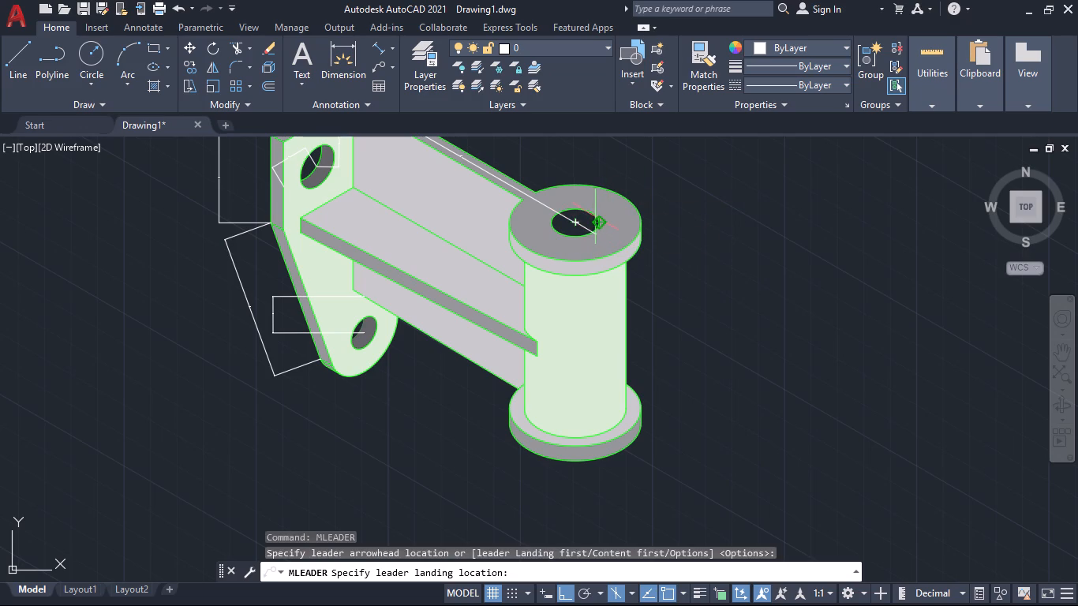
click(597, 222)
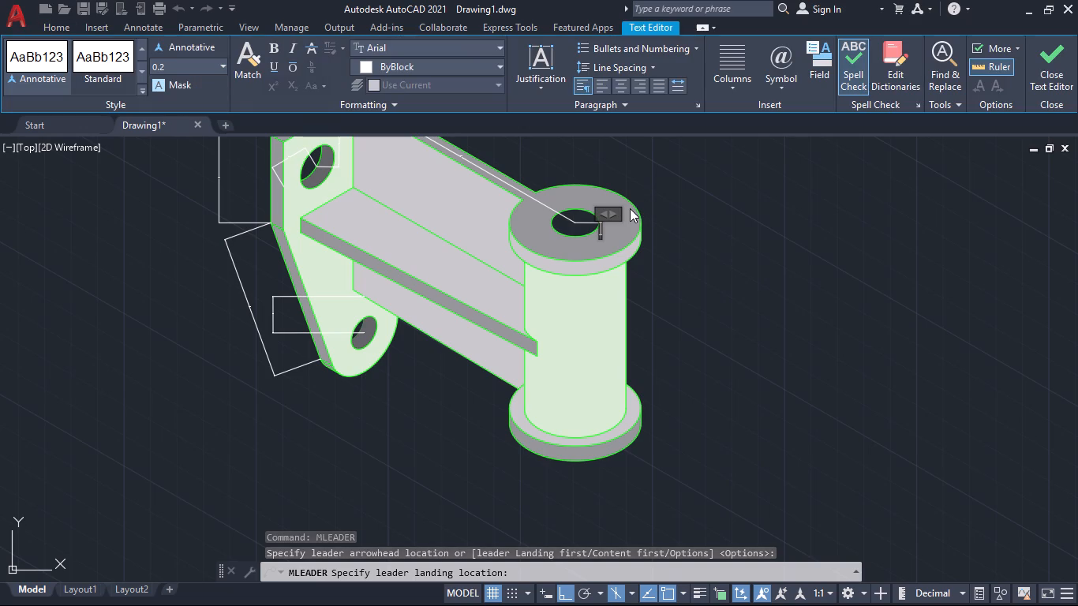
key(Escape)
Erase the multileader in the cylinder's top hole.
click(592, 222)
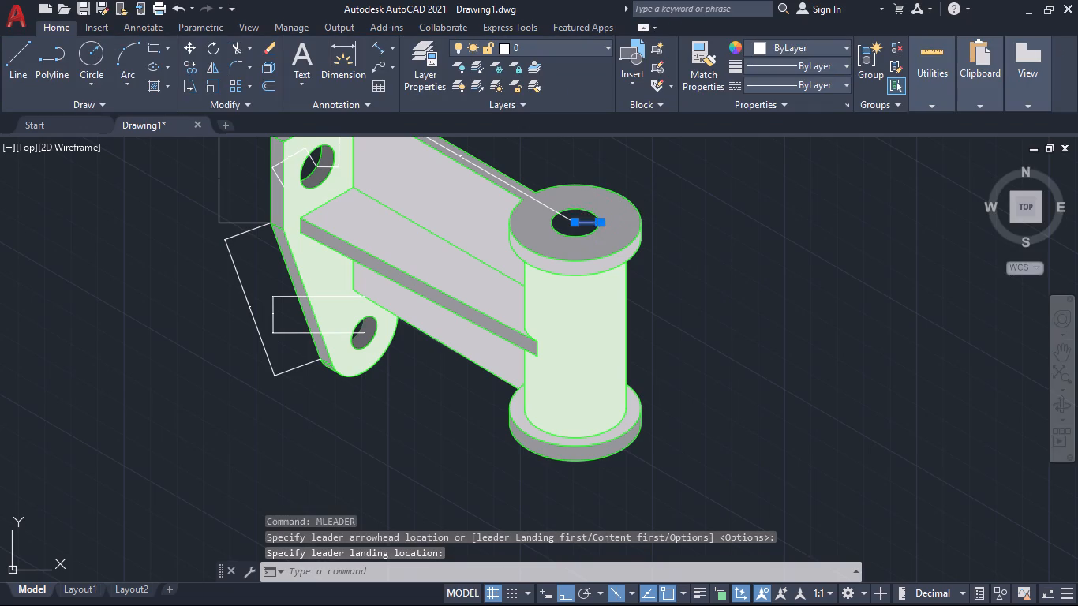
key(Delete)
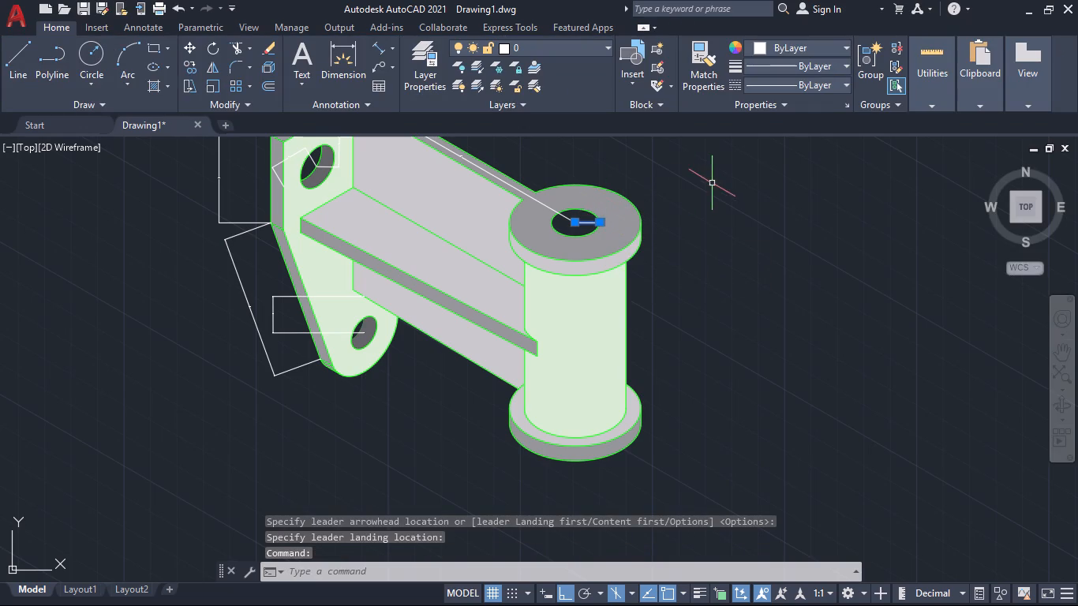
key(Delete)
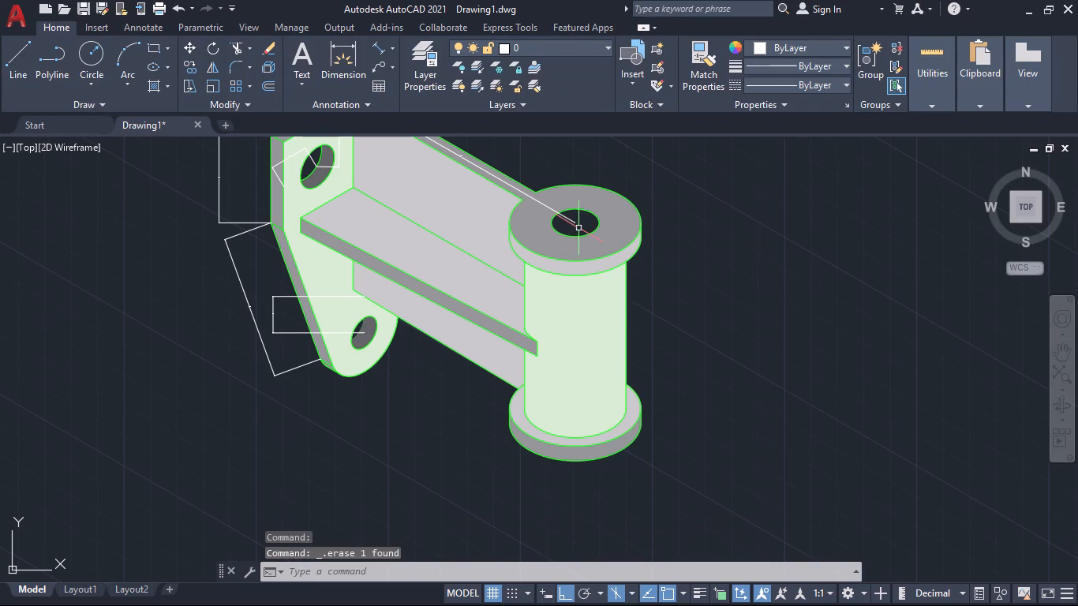
With polar tracking on, draw a leader from the top hole's edge at 10° past the flange, ending in a horizontal segment about 6.7 long.
text(lea)
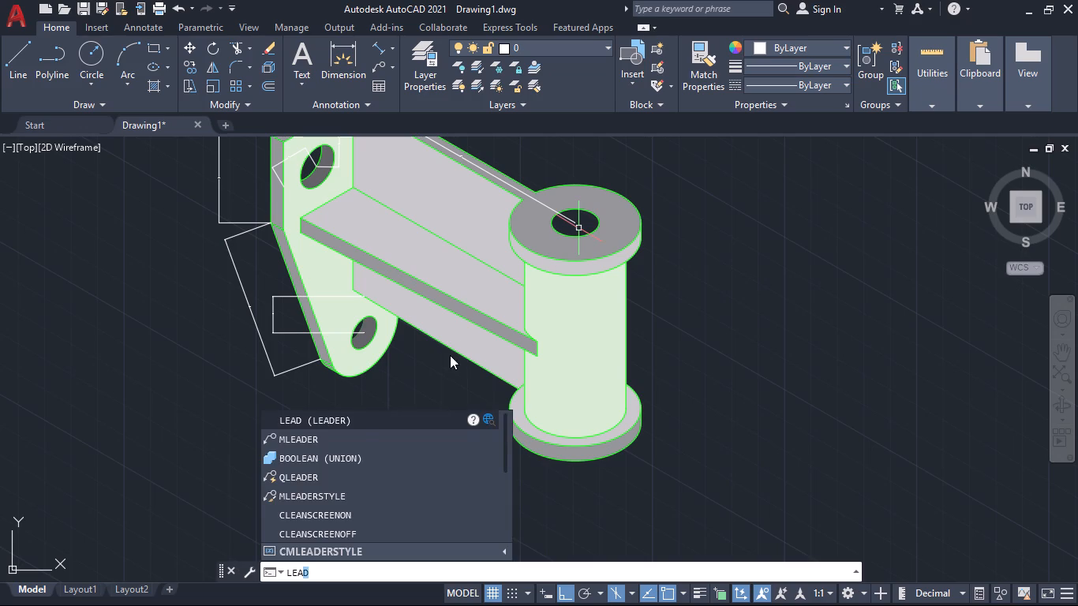
click(361, 420)
scroll(613, 201, up, 1)
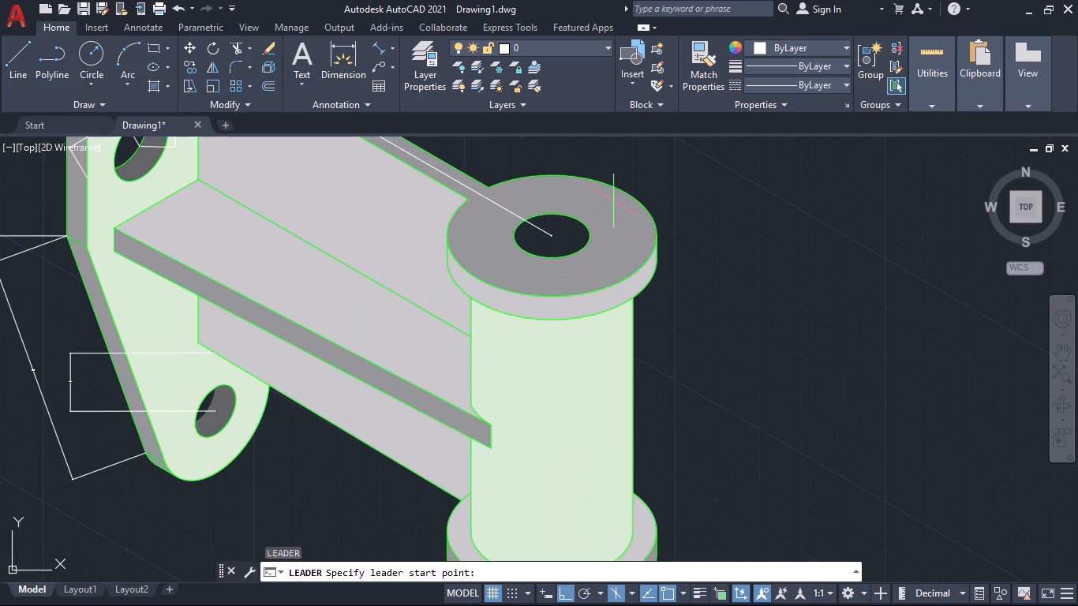
scroll(583, 223, up, 3)
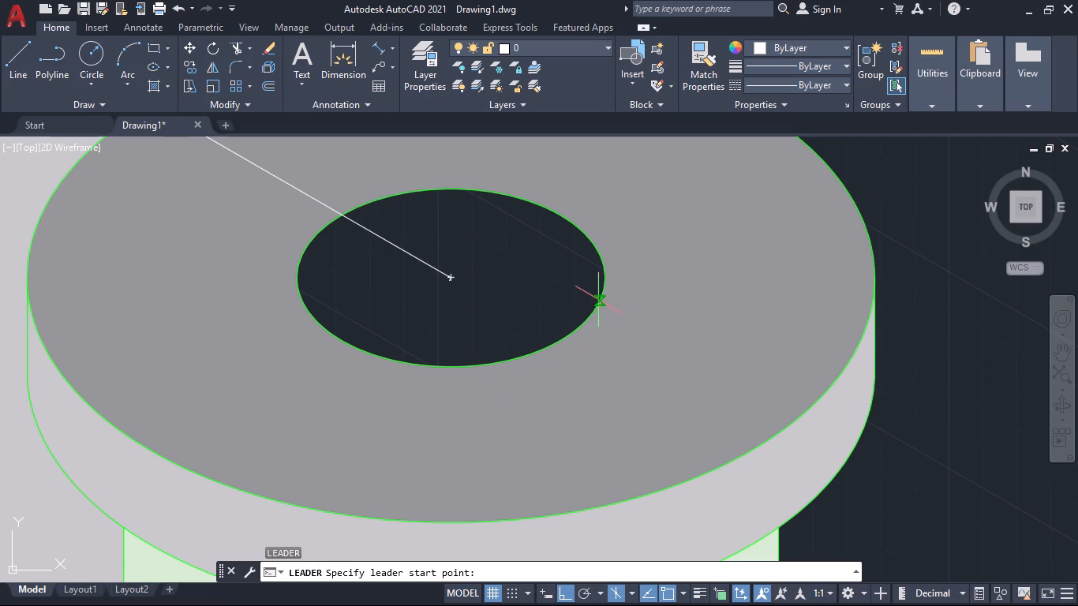
click(605, 278)
scroll(733, 211, down, 3)
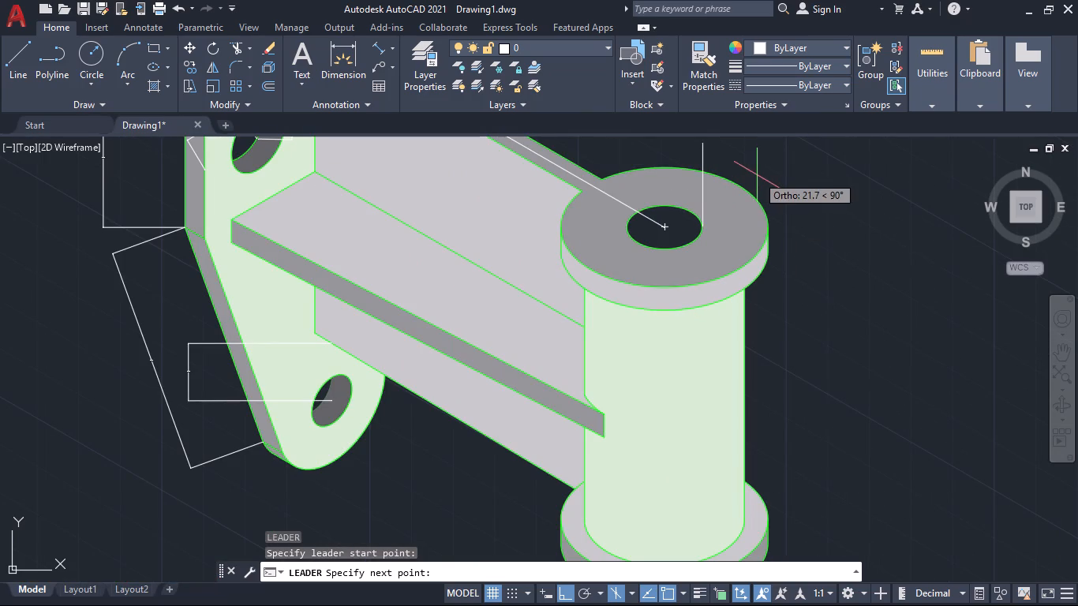
middle_drag(757, 175, 623, 290)
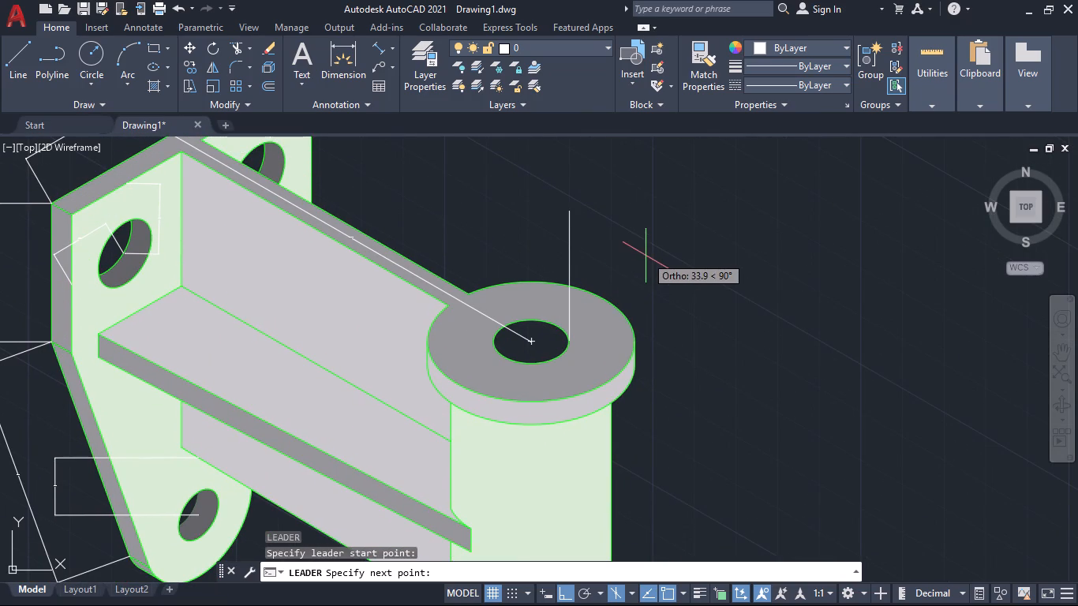
click(586, 588)
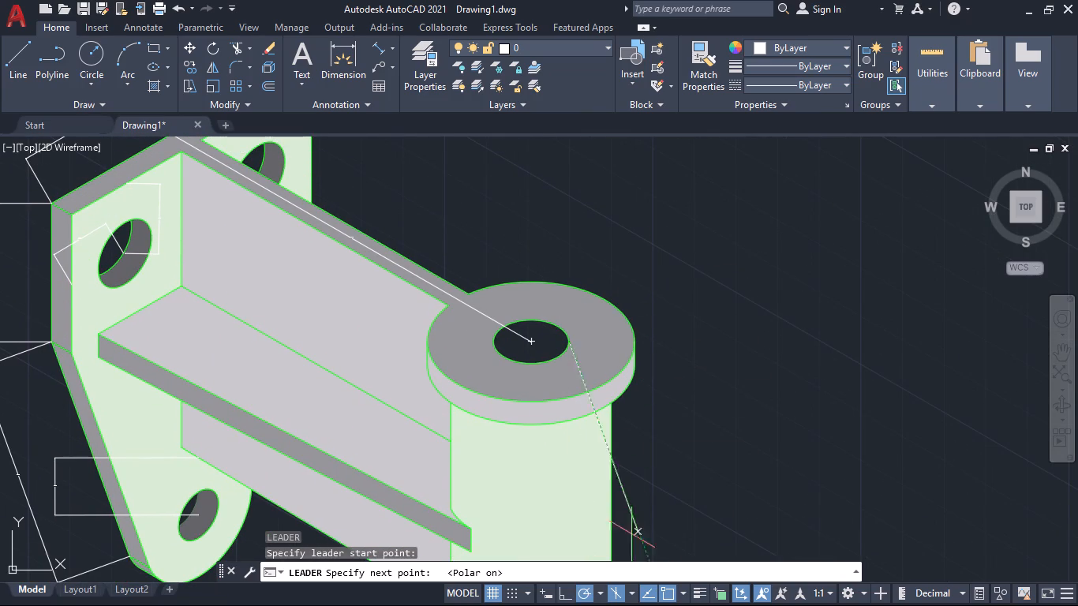
scroll(640, 239, down, 1)
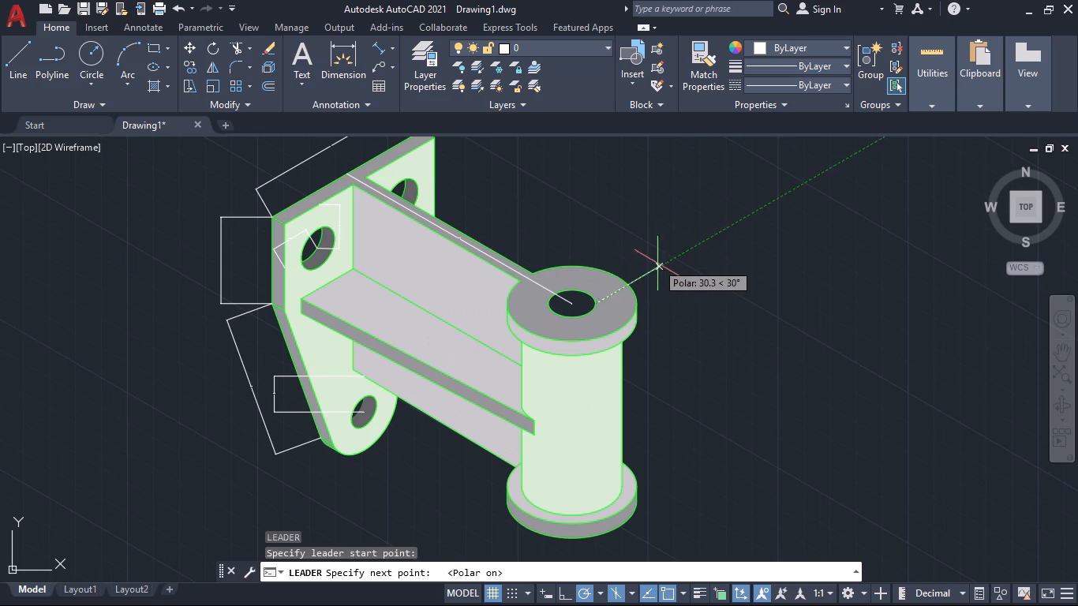
scroll(674, 287, up, 2)
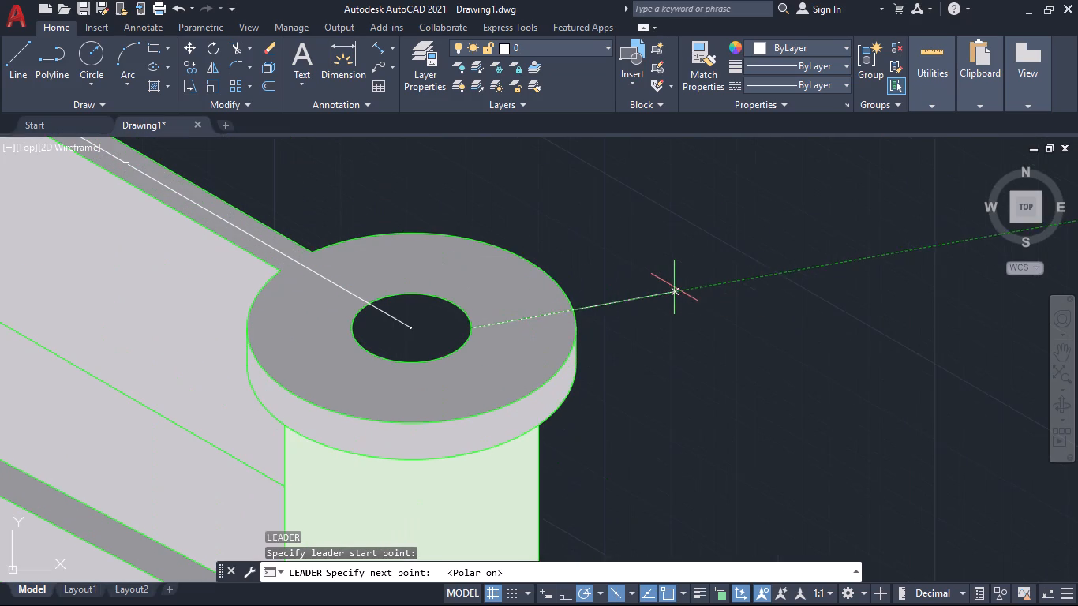
click(602, 304)
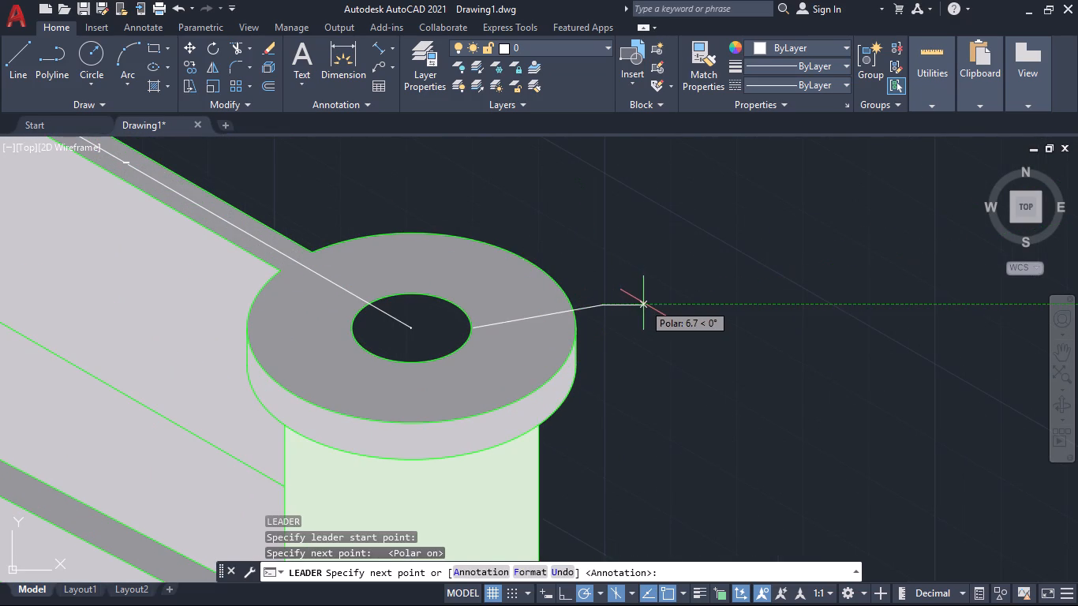
click(643, 303)
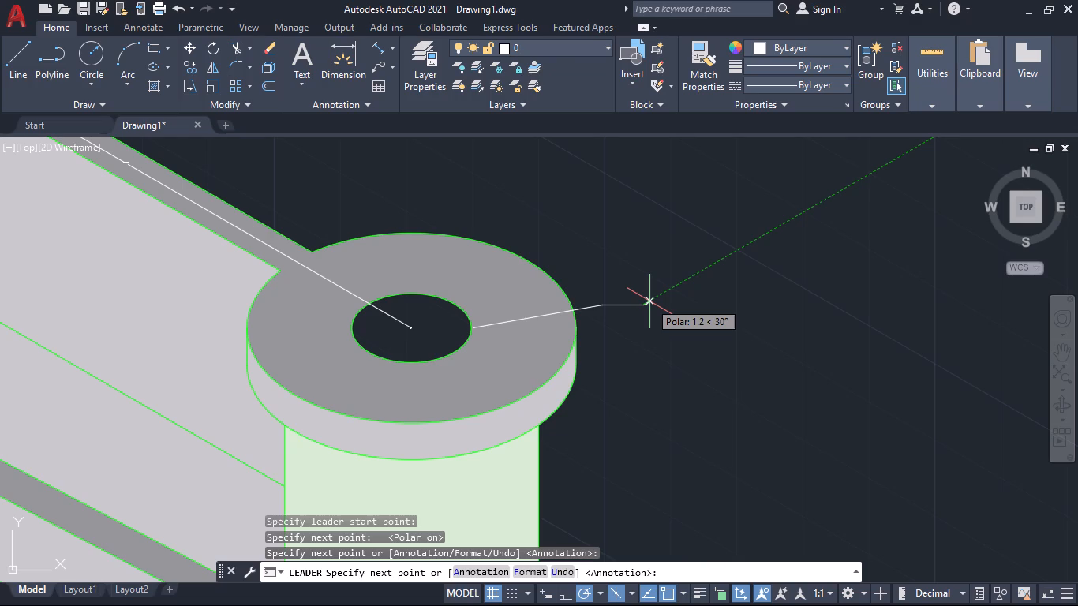
Annotate the top hole's leader with the single-line text 16.
key(space)
middle_drag(623, 367, 622, 335)
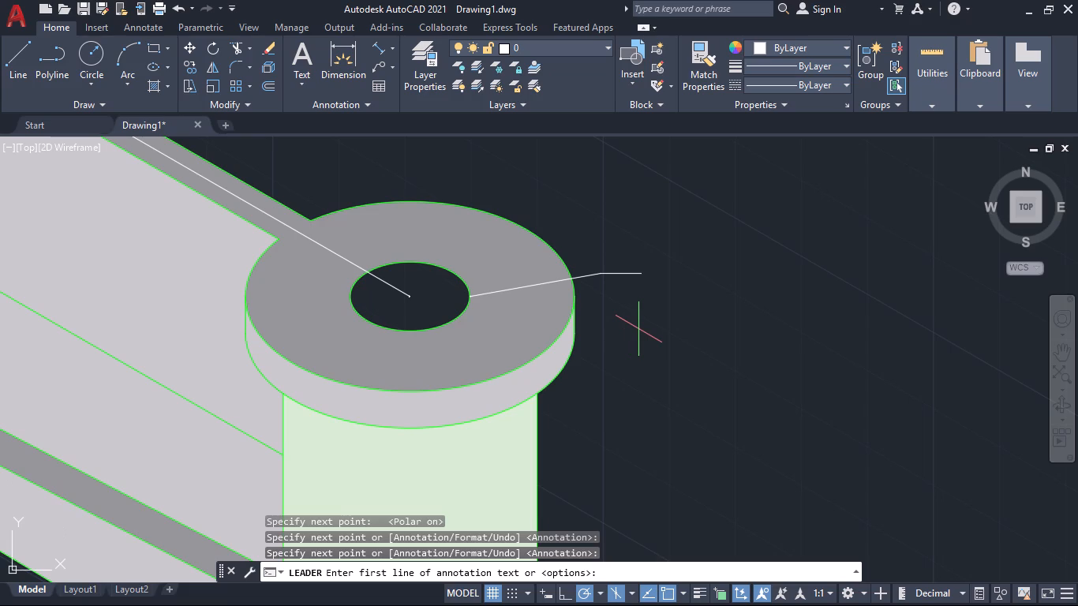
text(16)
key(Return)
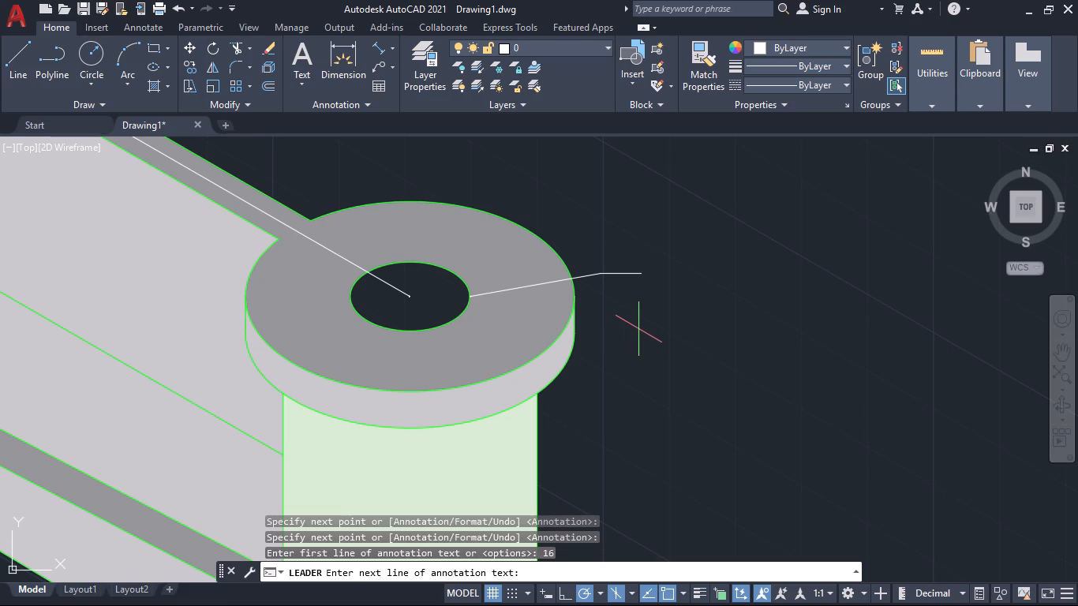
key(Return)
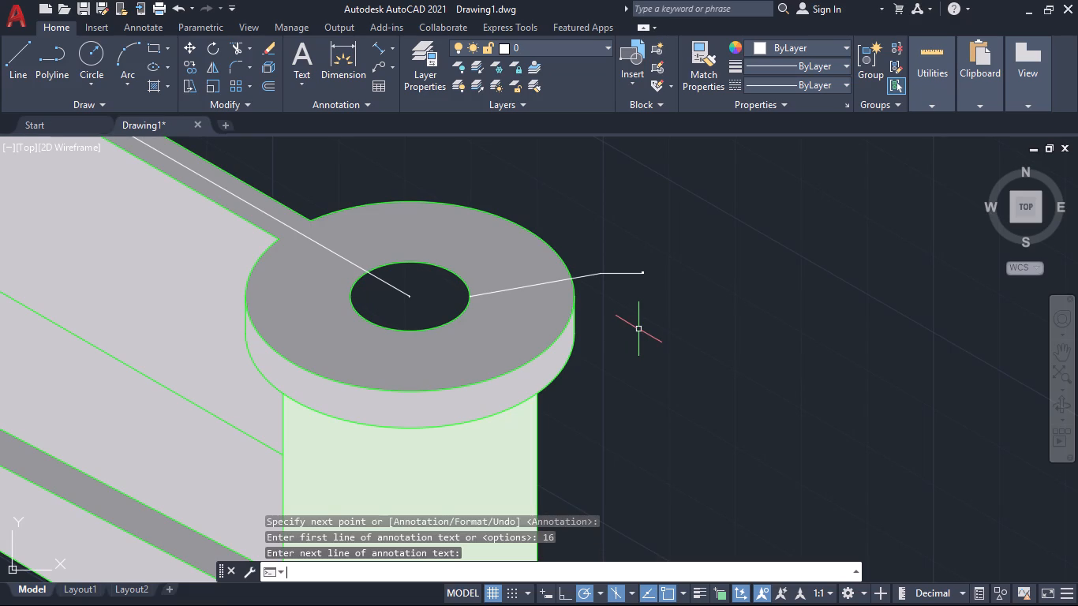
Edit the top hole leader's note, adding the diameter symbol so that it reads Ø16.
scroll(646, 290, up, 3)
middle_drag(643, 275, 650, 339)
scroll(639, 312, up, 1)
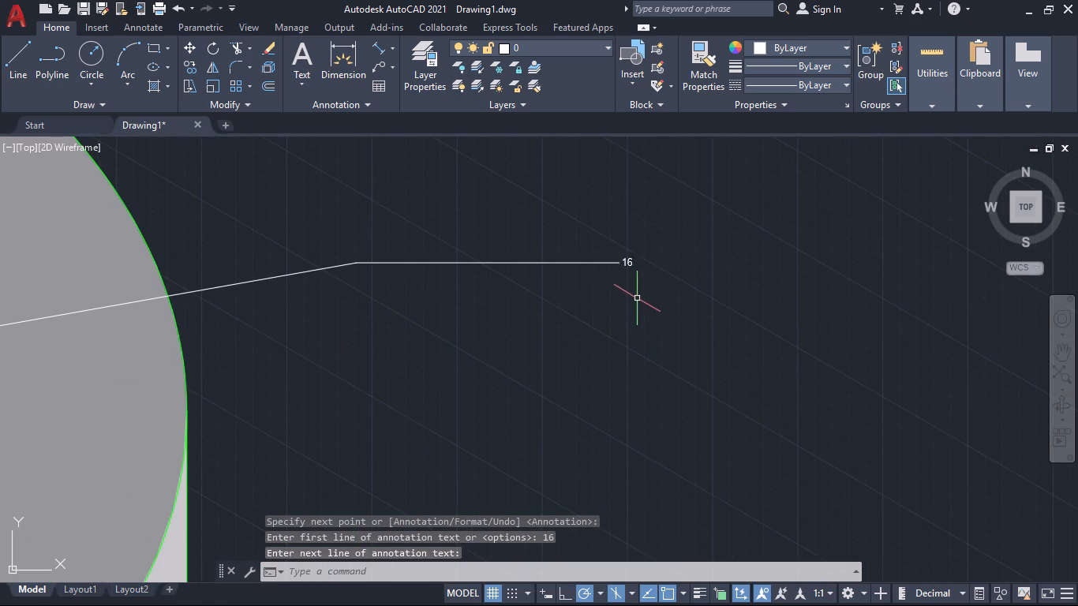
double_click(629, 263)
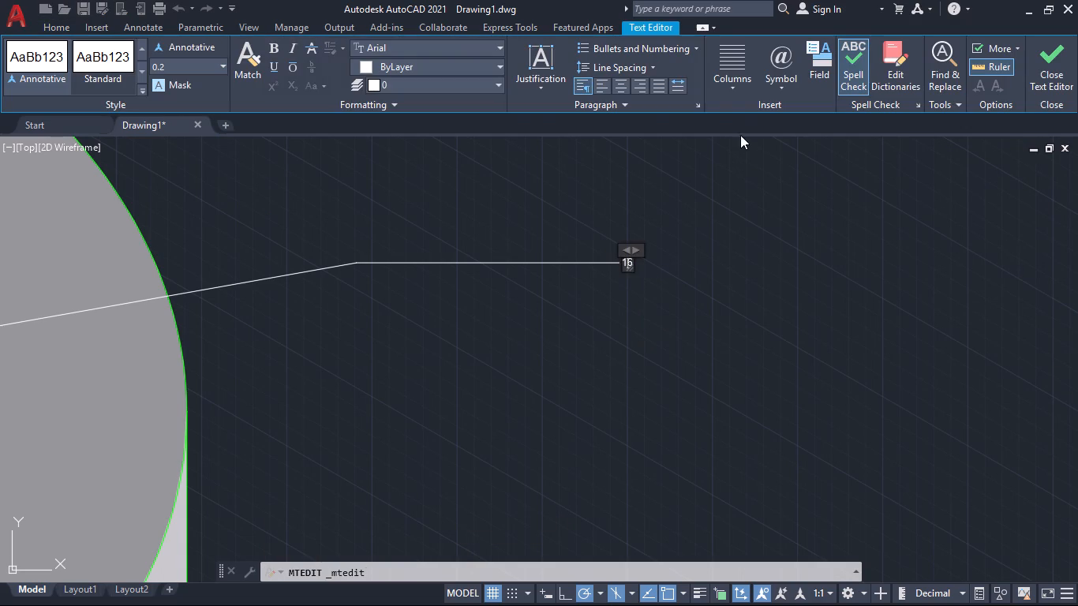
click(797, 69)
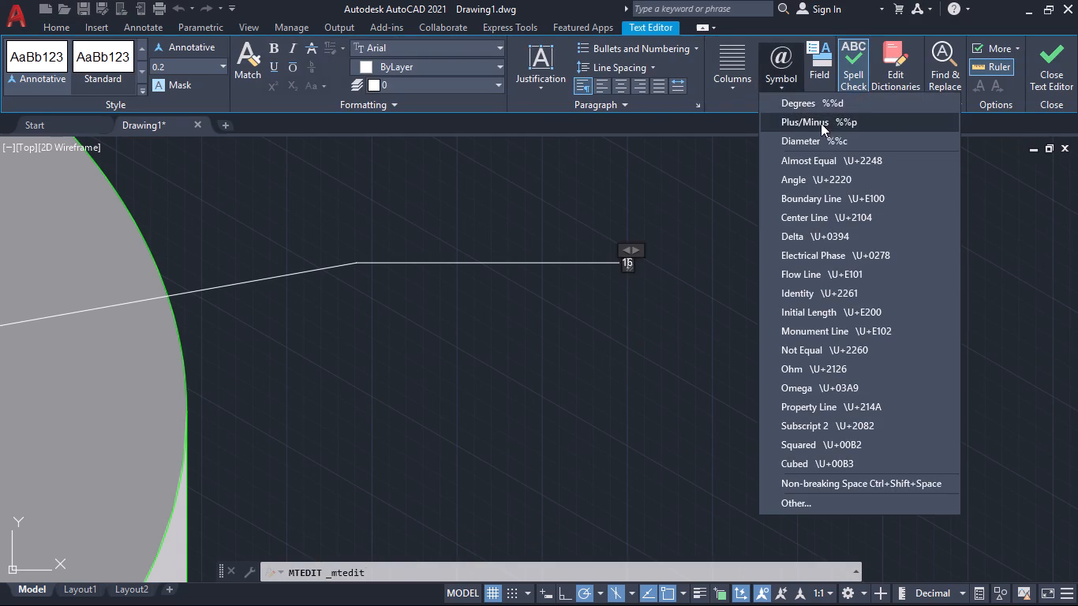
click(829, 144)
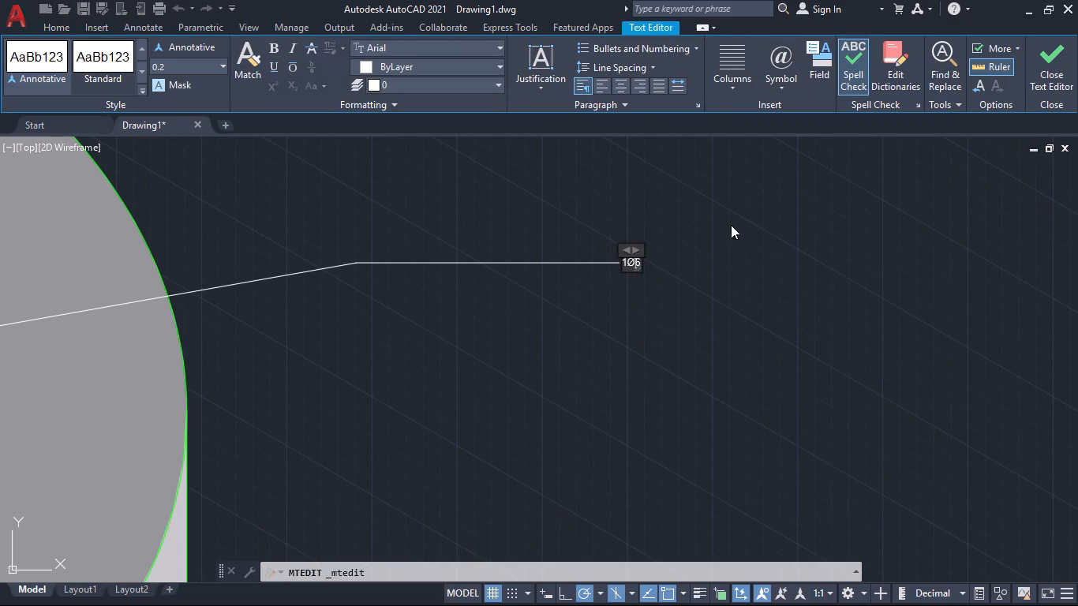
scroll(634, 270, up, 3)
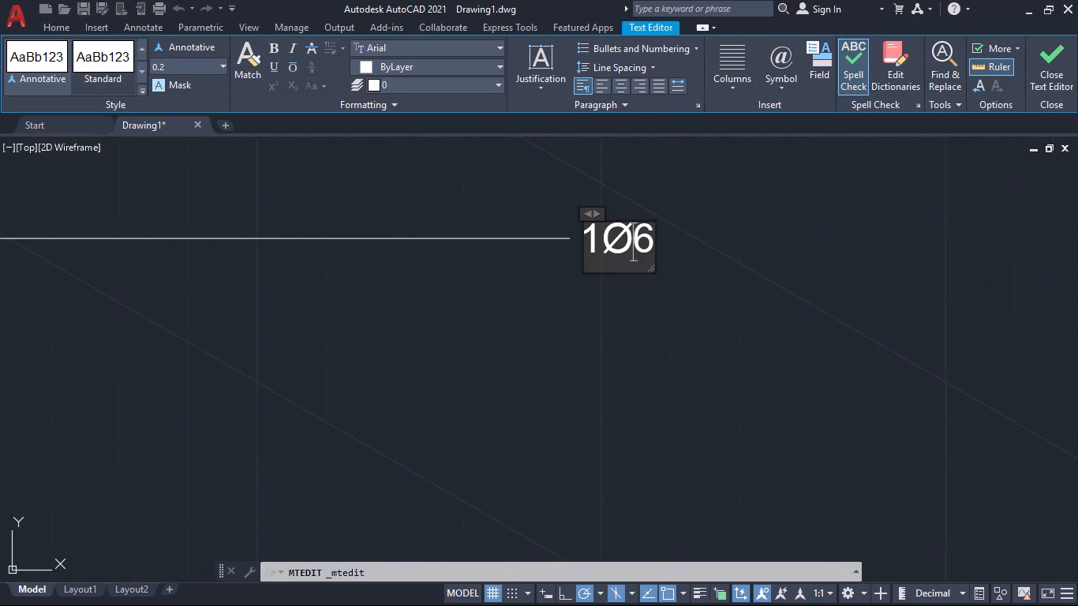
key(1)
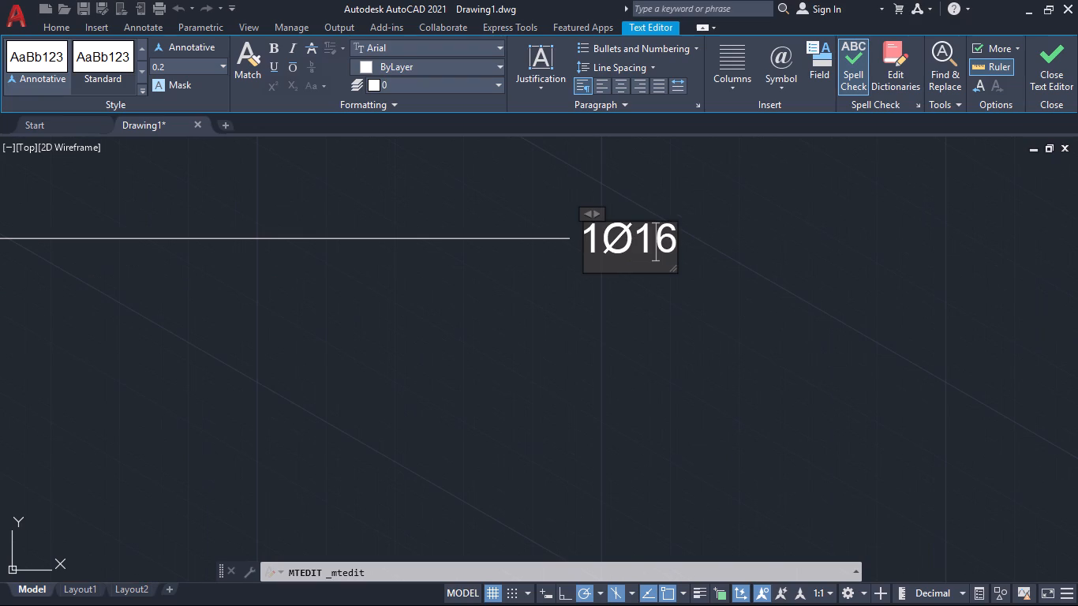
key(Left)
key(Left)
key(BackSpace)
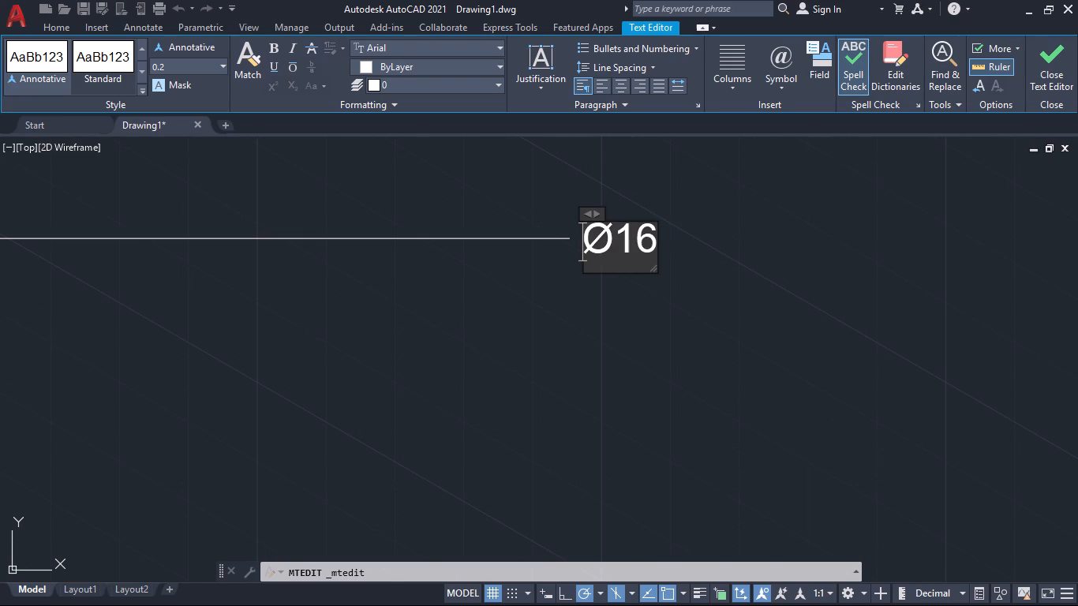
key(Return)
key(Return)
key(BackSpace)
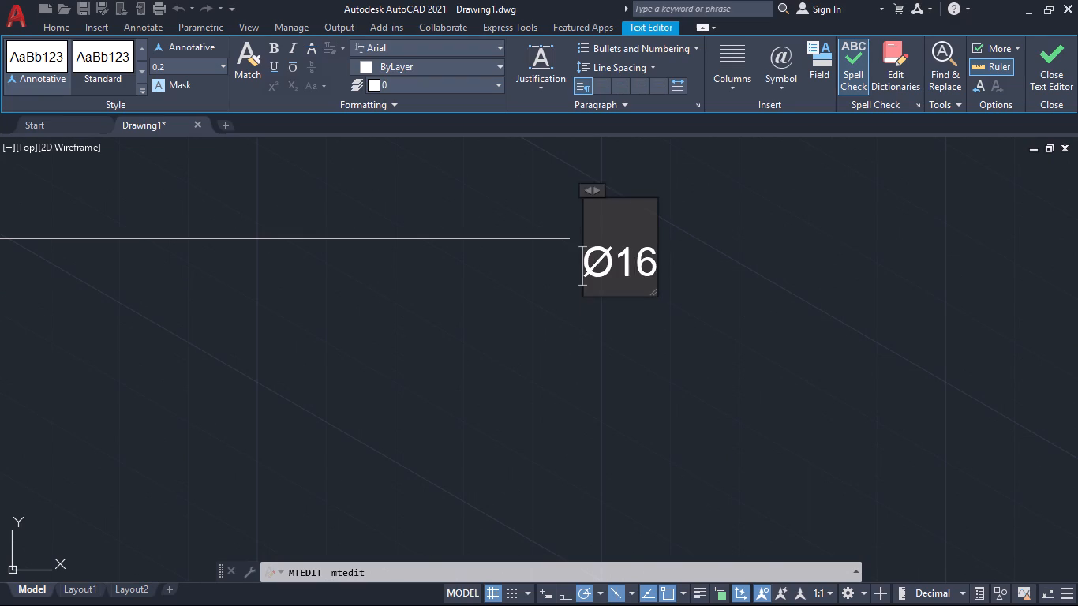
key(BackSpace)
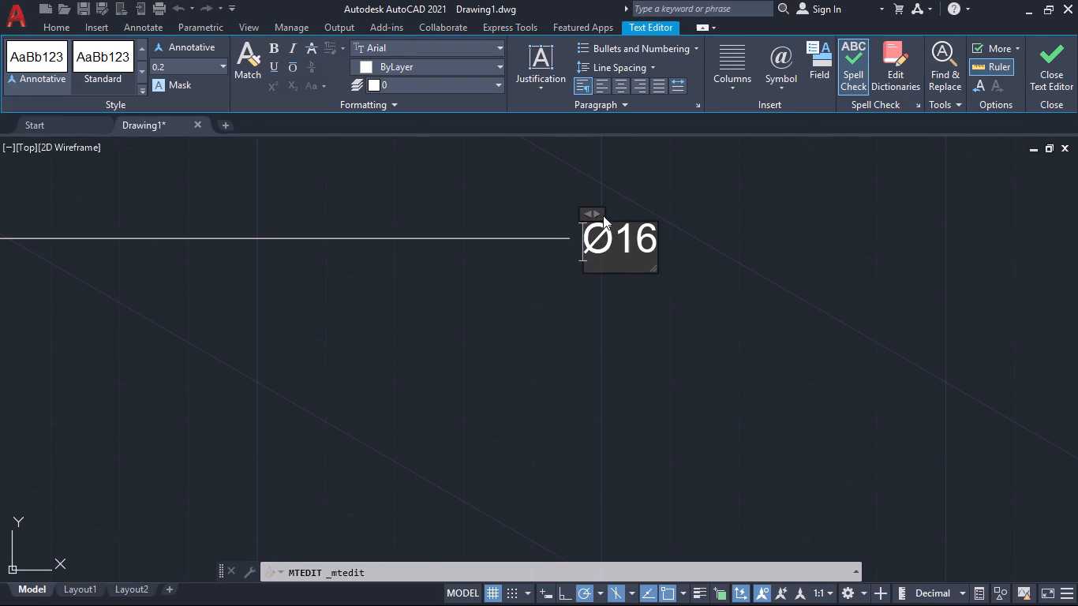
Select the whole Ø16 leader text and try to set its text height to 4.
double_click(623, 250)
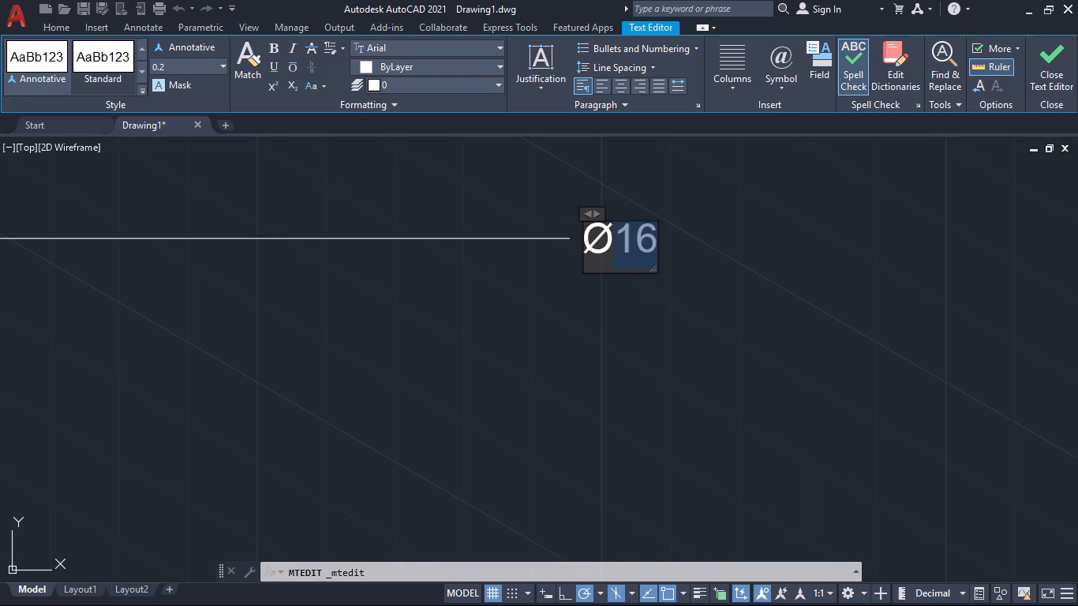
key(shift+Left)
key(Right)
key(Right)
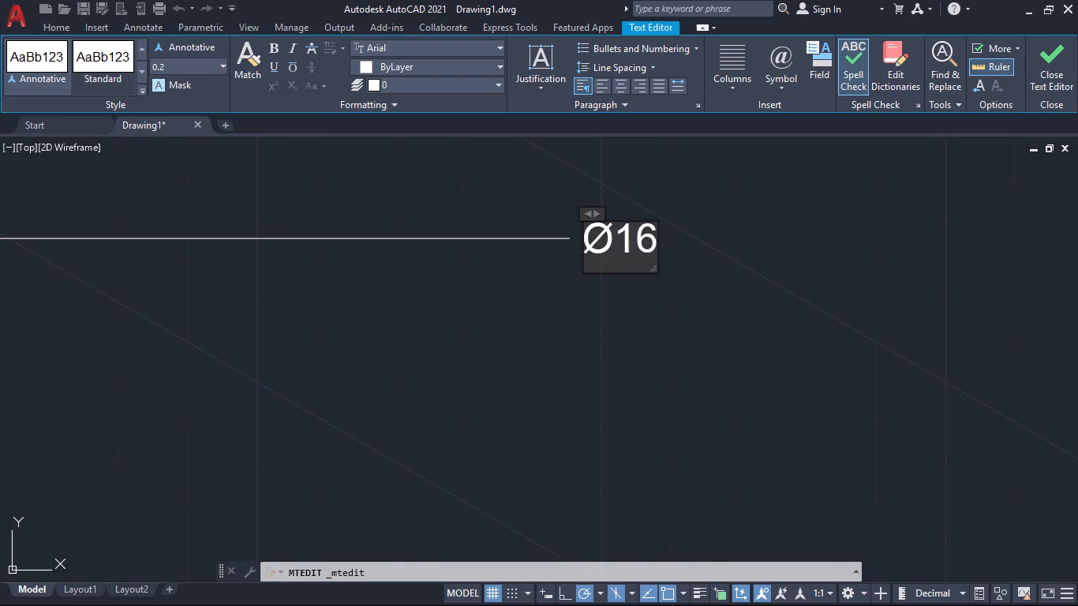
key(shift+Left)
key(shift+Left)
key(shift+Left)
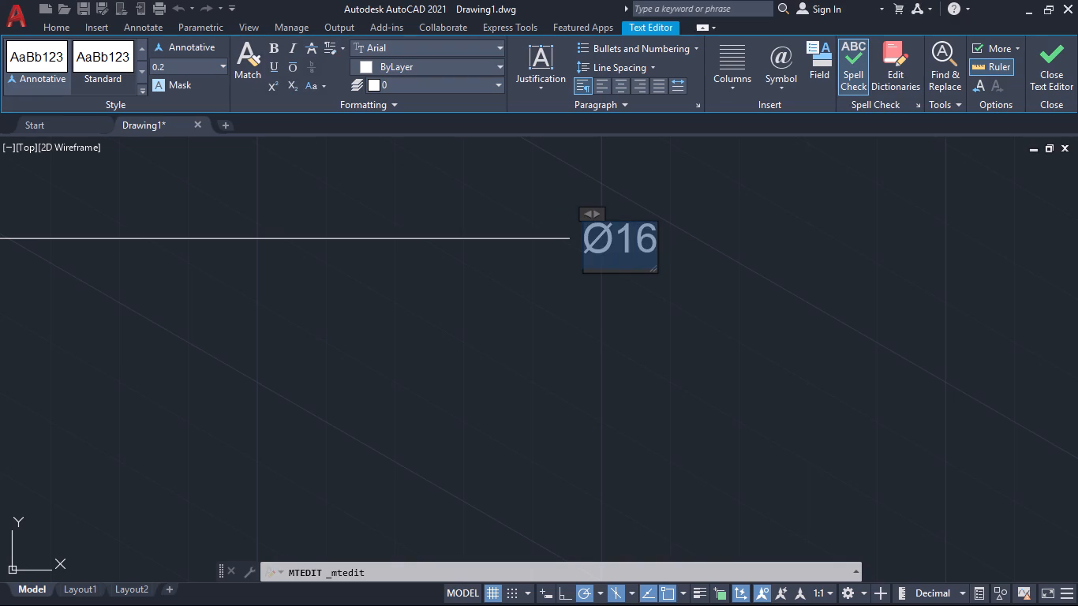
click(219, 68)
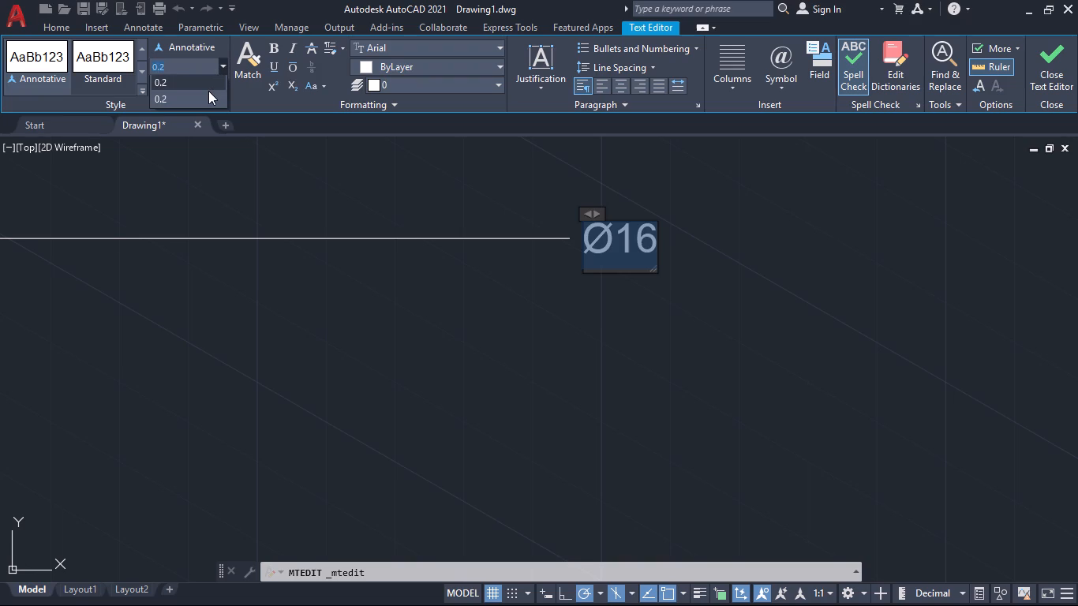
key(4)
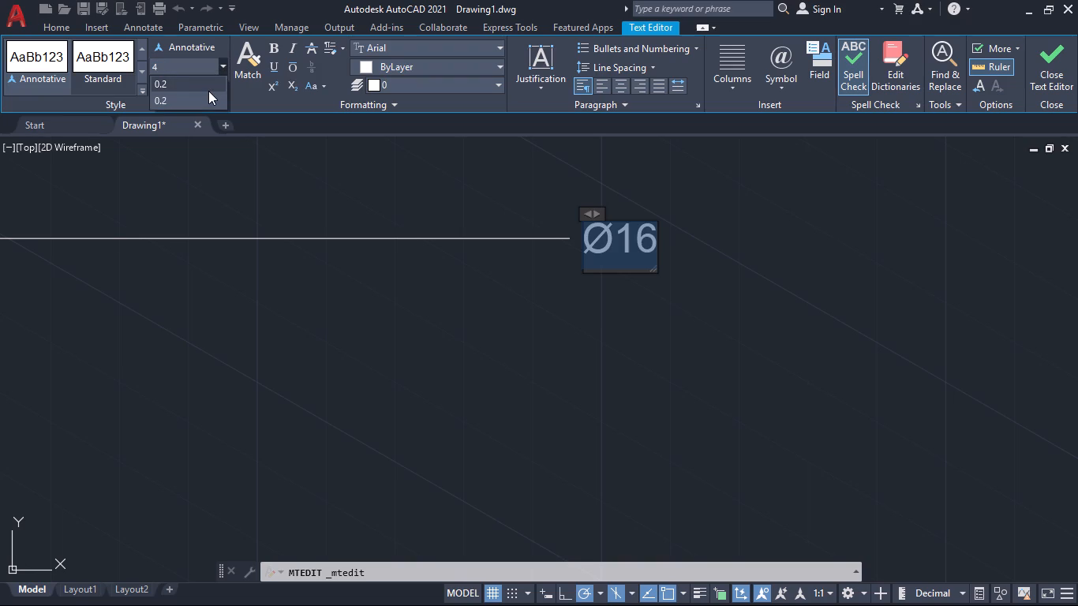
key(Return)
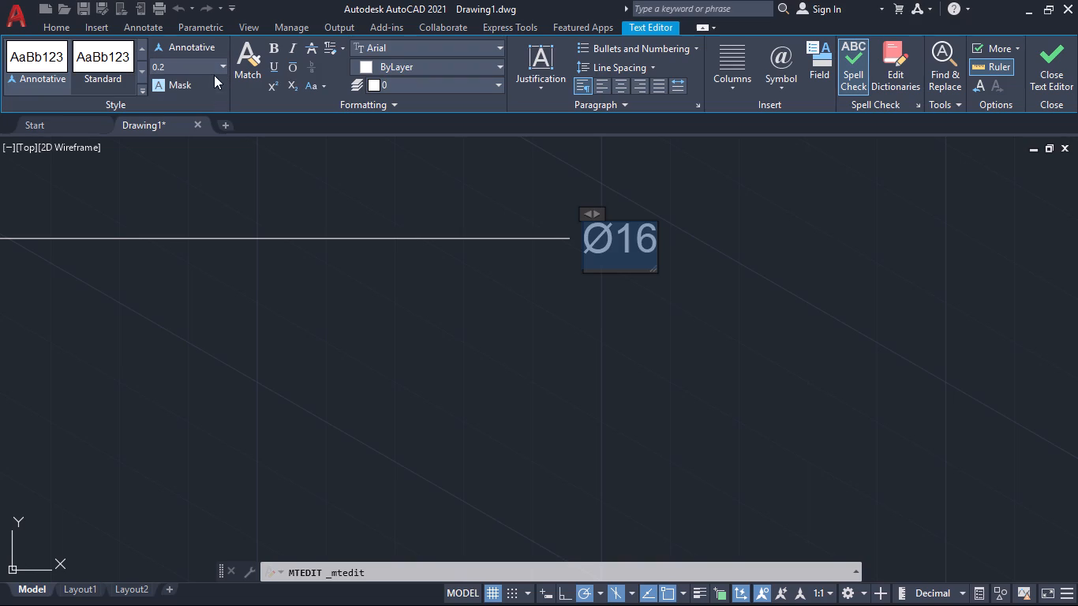
click(215, 66)
click(218, 68)
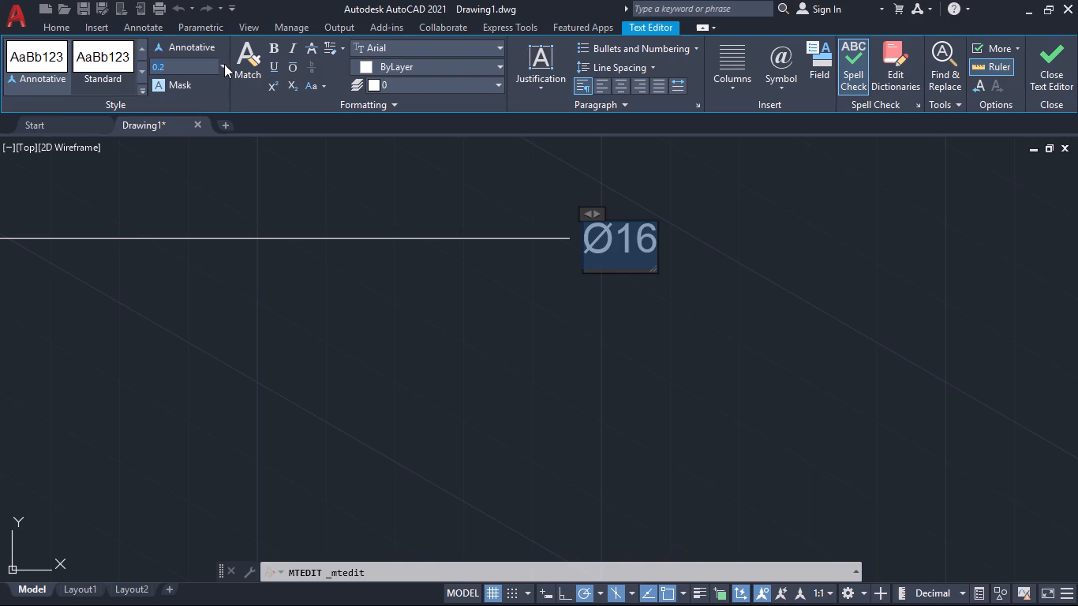
click(224, 64)
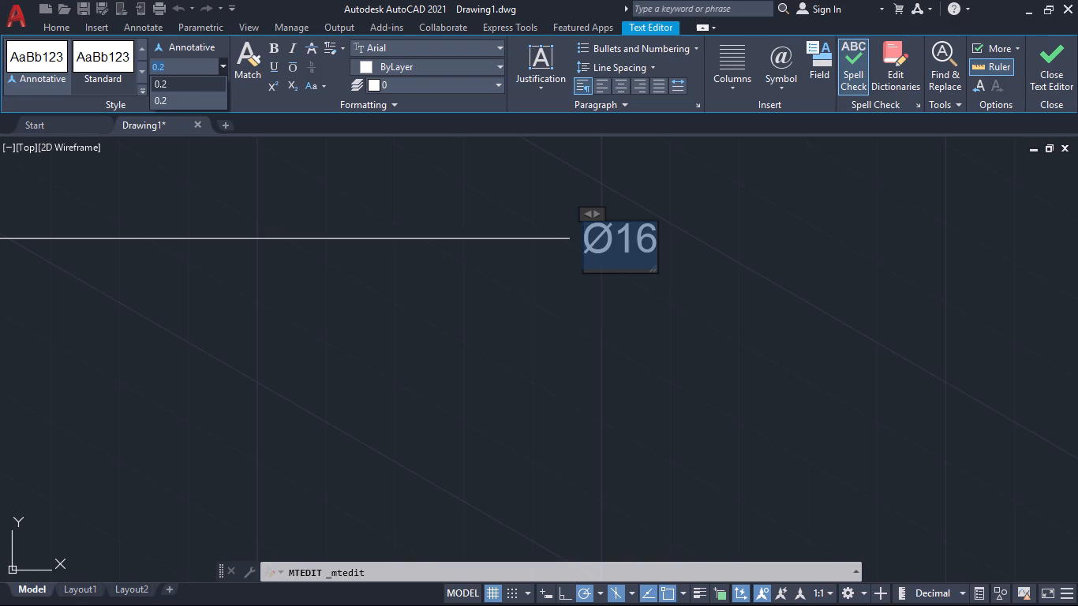
key(BackSpace)
key(BackSpace)
key(4)
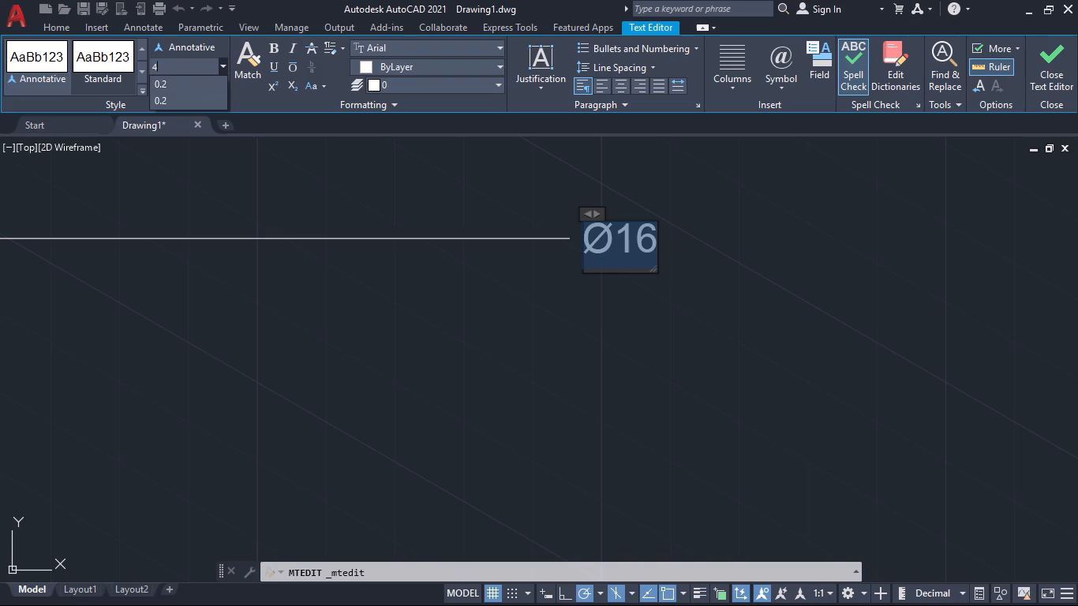
click(198, 69)
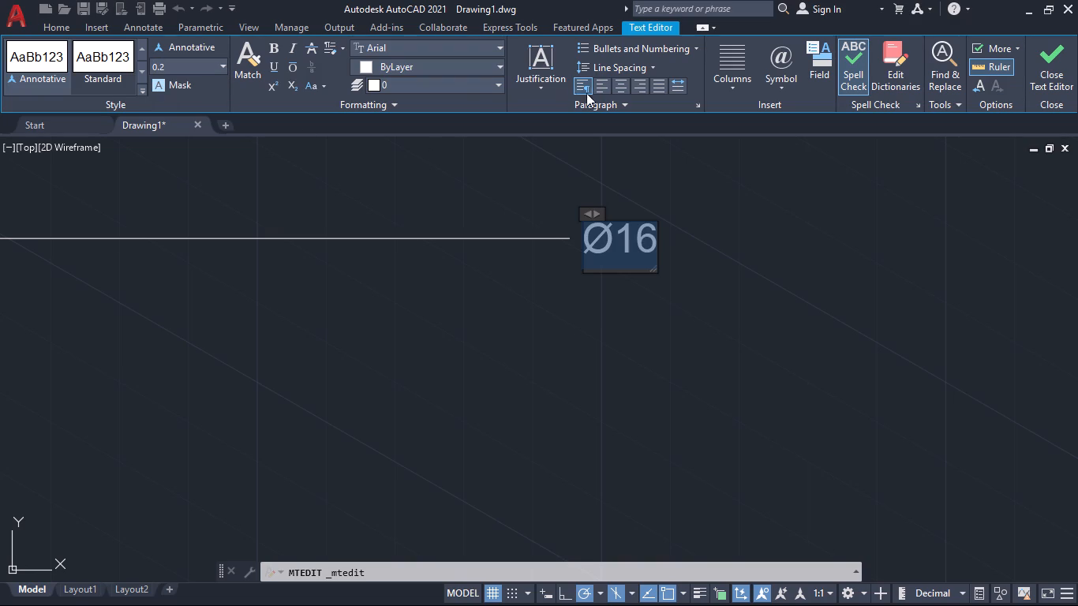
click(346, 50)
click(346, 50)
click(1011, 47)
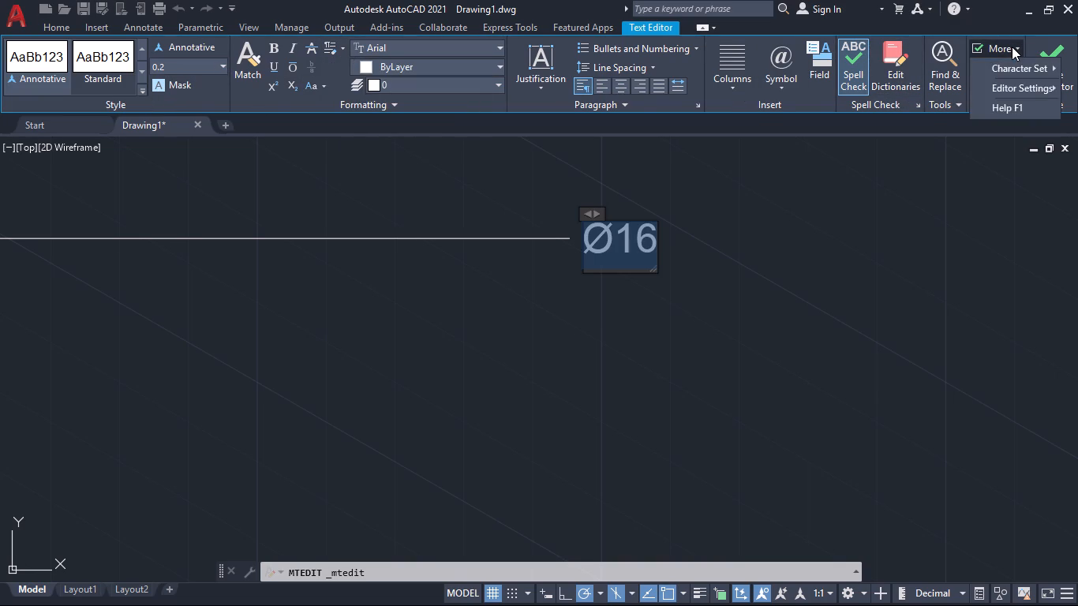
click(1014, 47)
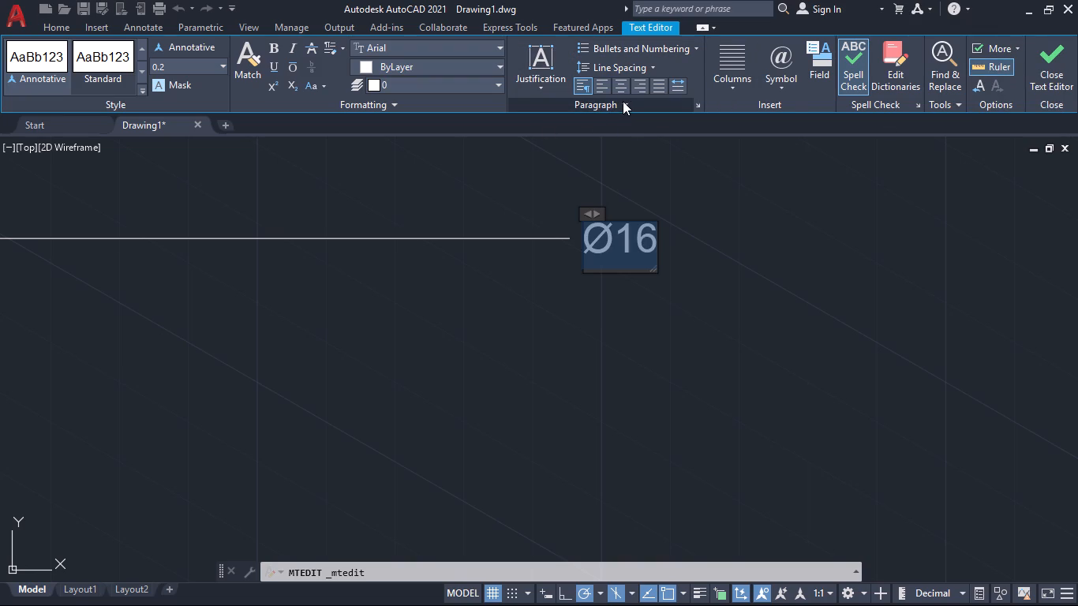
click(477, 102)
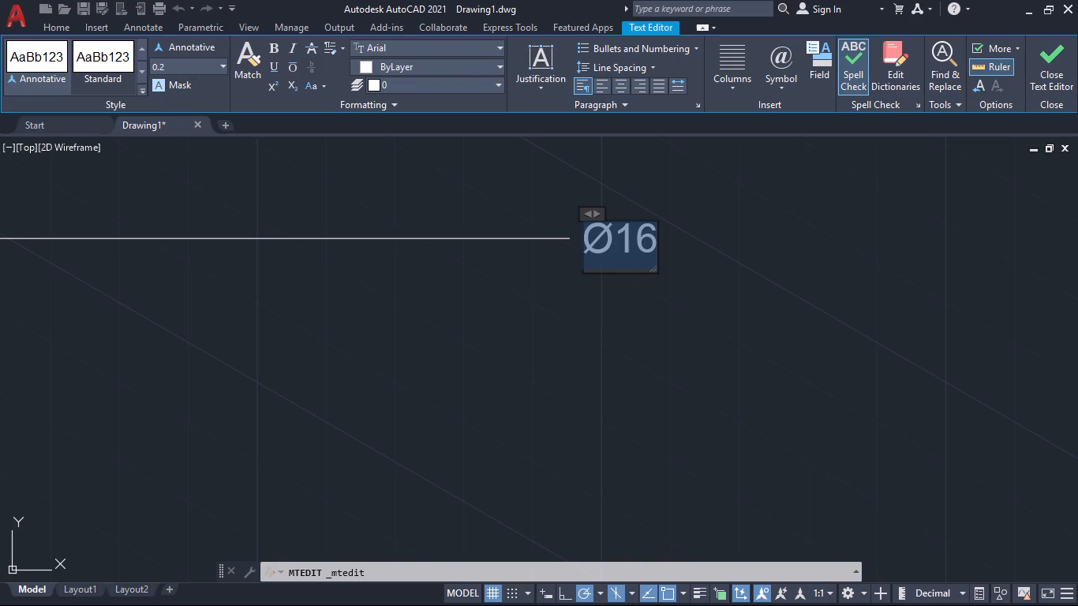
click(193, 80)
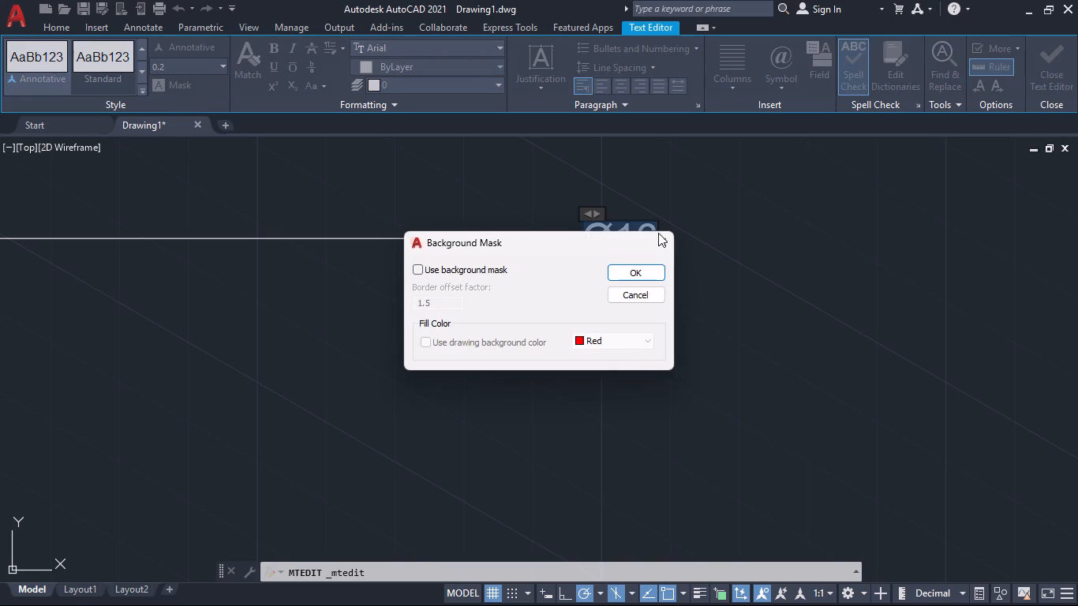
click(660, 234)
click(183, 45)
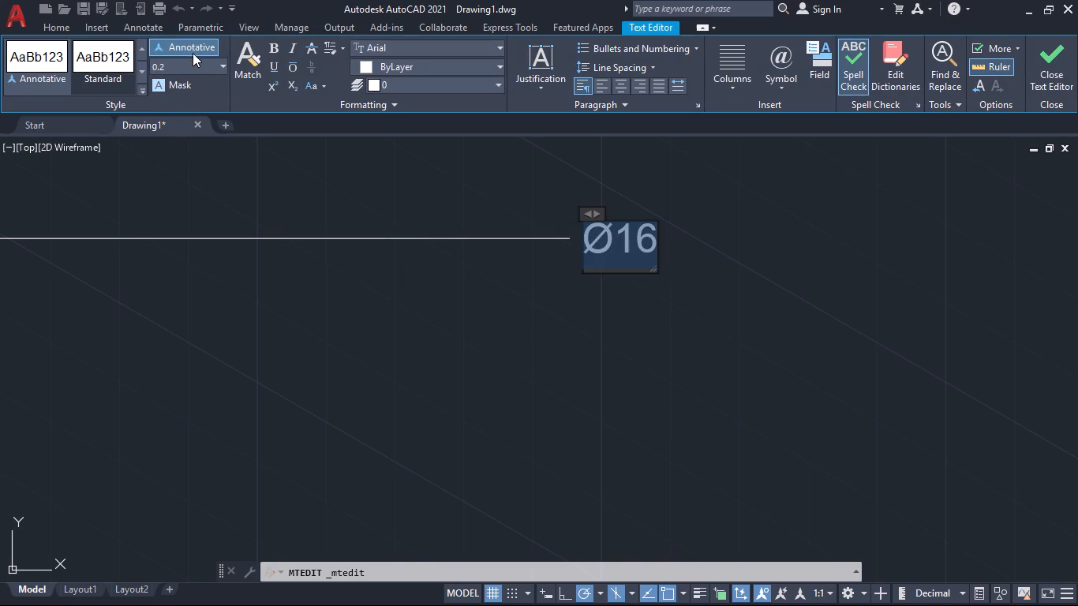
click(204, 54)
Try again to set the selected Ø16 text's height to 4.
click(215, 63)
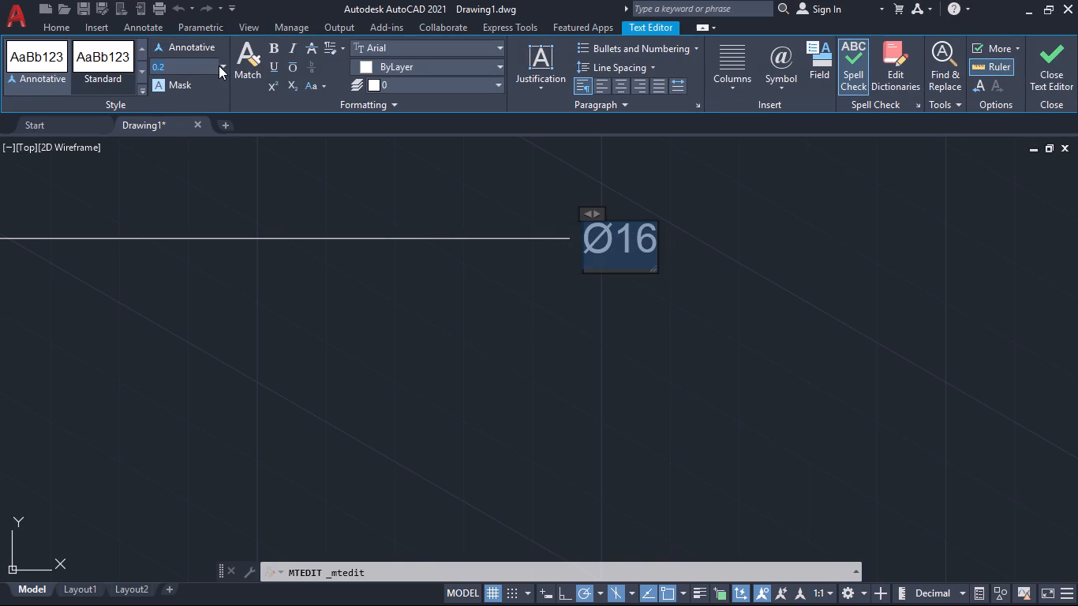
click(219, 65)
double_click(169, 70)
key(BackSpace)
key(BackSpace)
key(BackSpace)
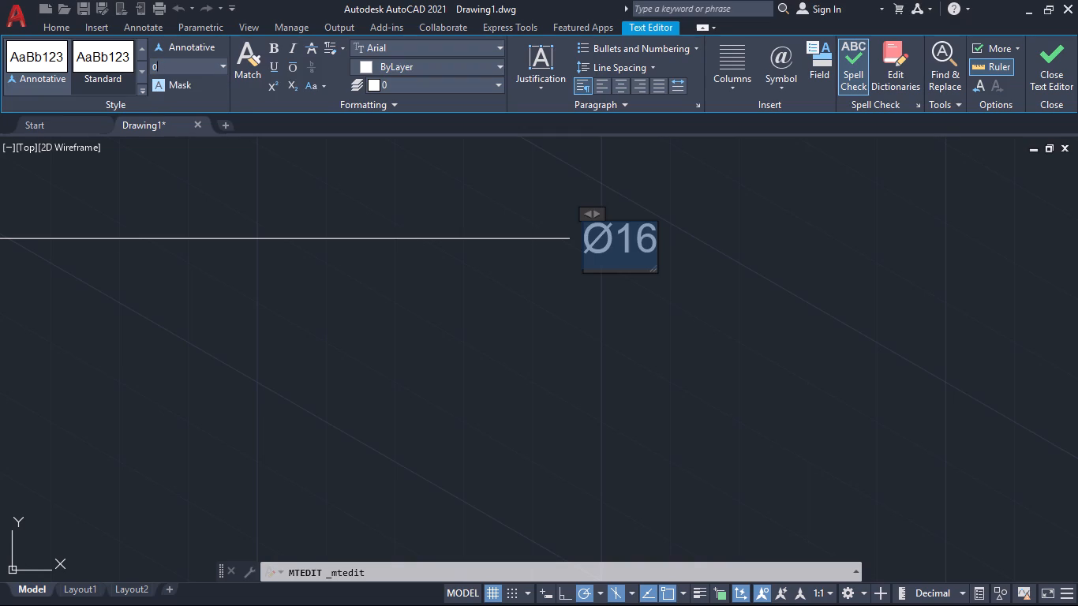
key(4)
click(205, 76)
Set the selected Ø16 leader text's height to 4 and finish editing the note.
double_click(199, 67)
key(BackSpace)
key(4)
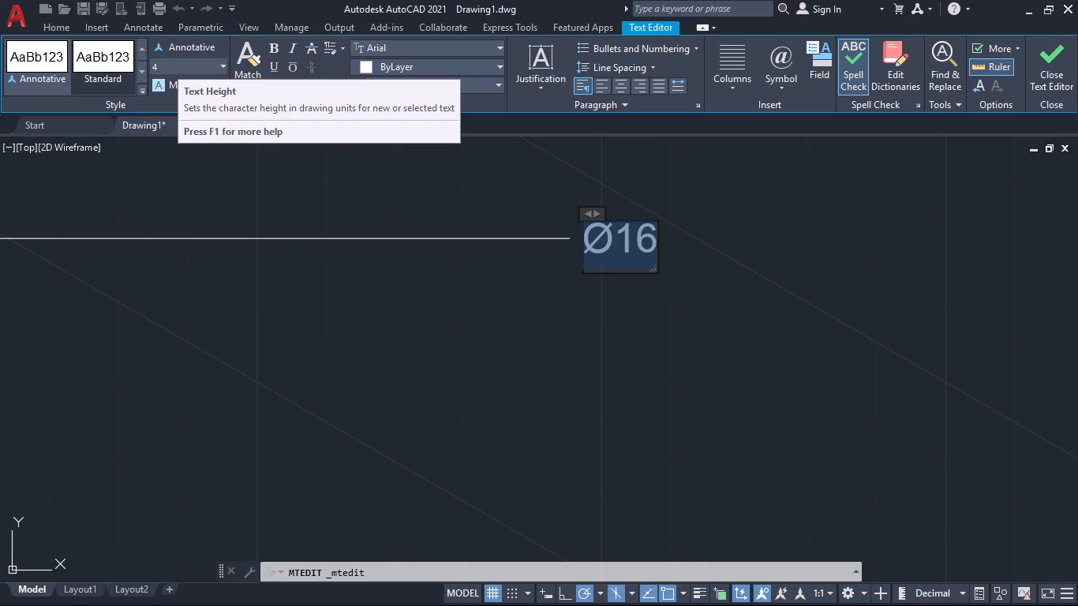
key(Return)
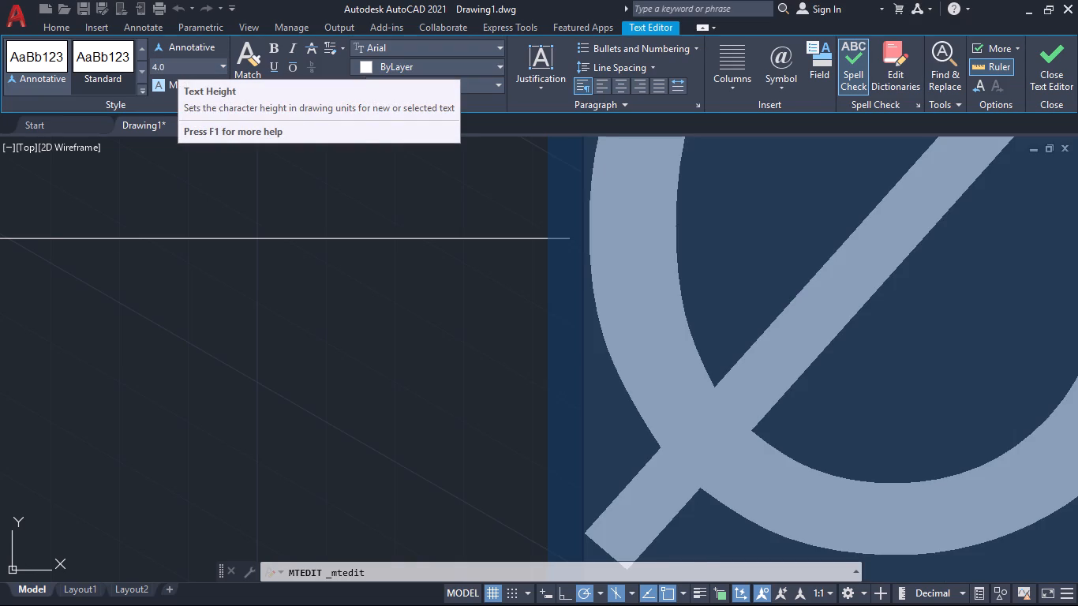
scroll(340, 137, down, 3)
scroll(334, 216, down, 2)
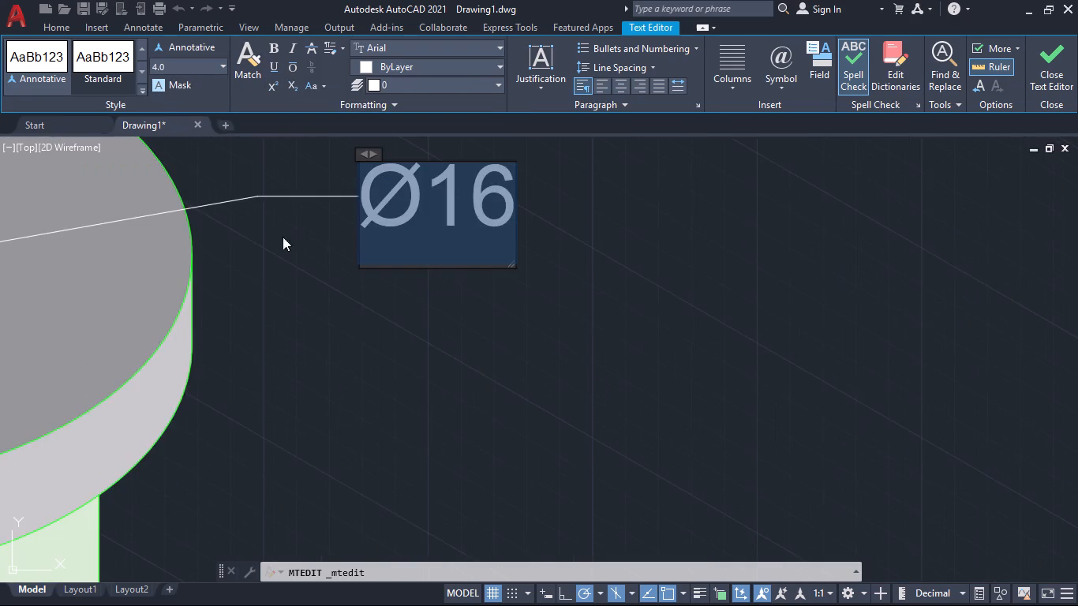
middle_drag(279, 248, 349, 285)
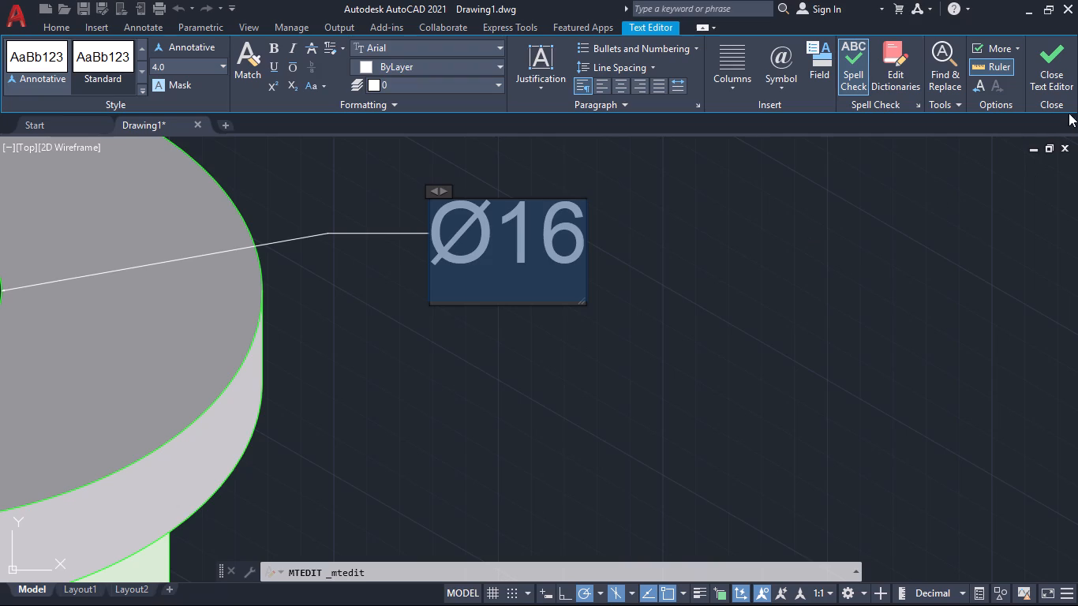
click(1062, 56)
scroll(597, 306, down, 2)
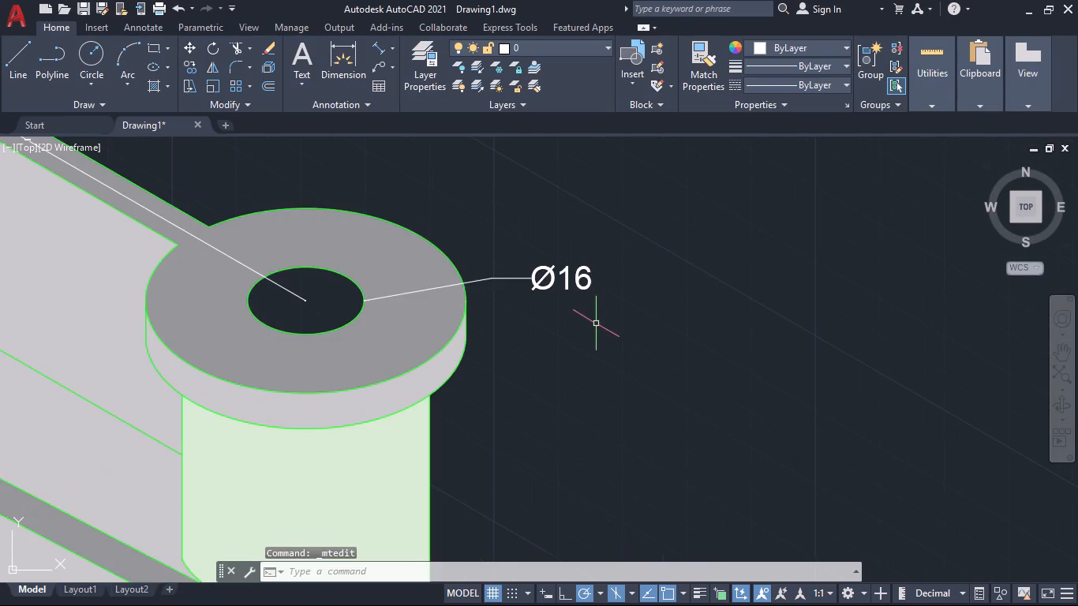
Set the arrow size of the Ø16 leader at the top hole to 3.
scroll(596, 324, down, 1)
scroll(531, 305, up, 3)
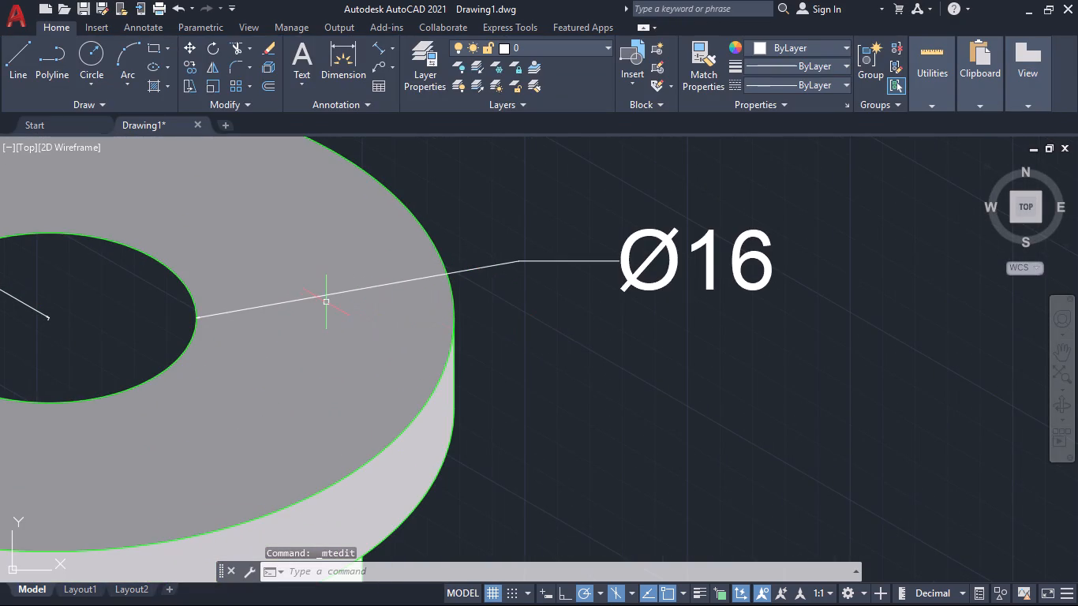
scroll(208, 326, up, 2)
click(182, 309)
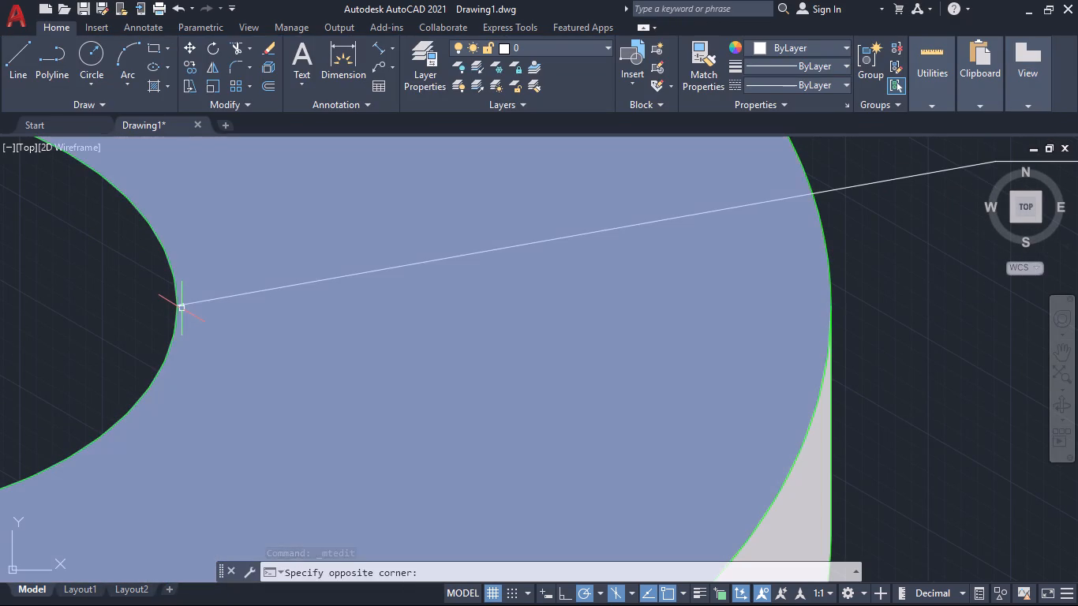
key(Escape)
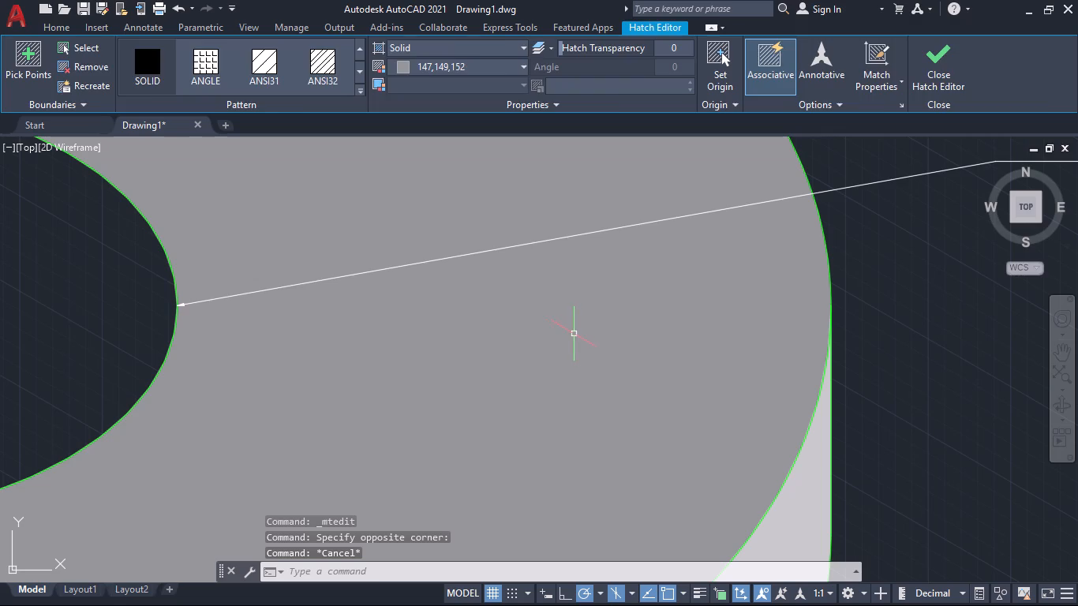
click(884, 183)
scroll(891, 251, down, 2)
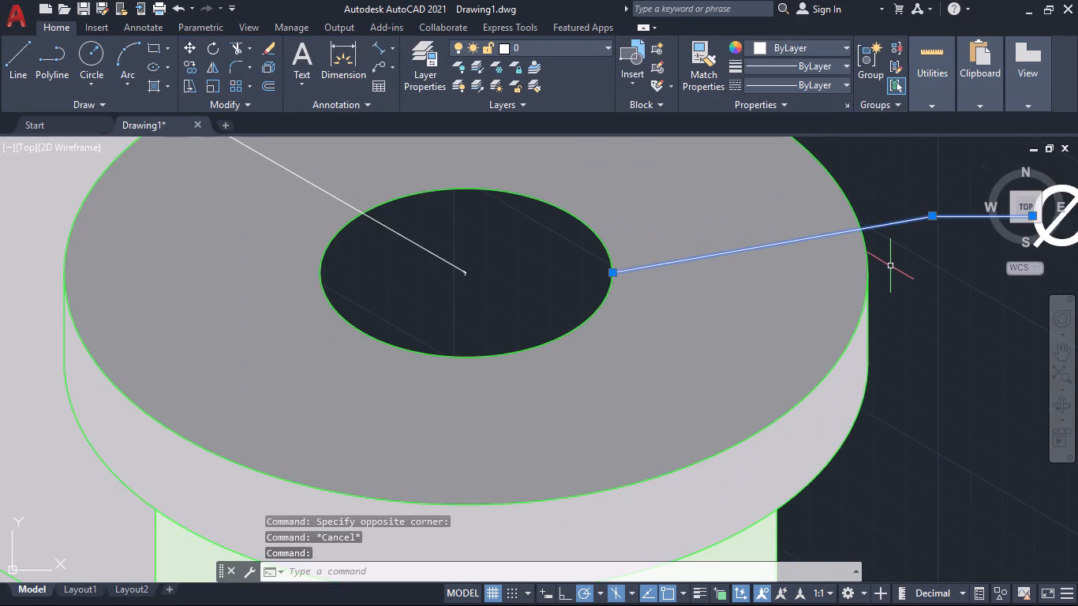
key(Escape)
double_click(904, 220)
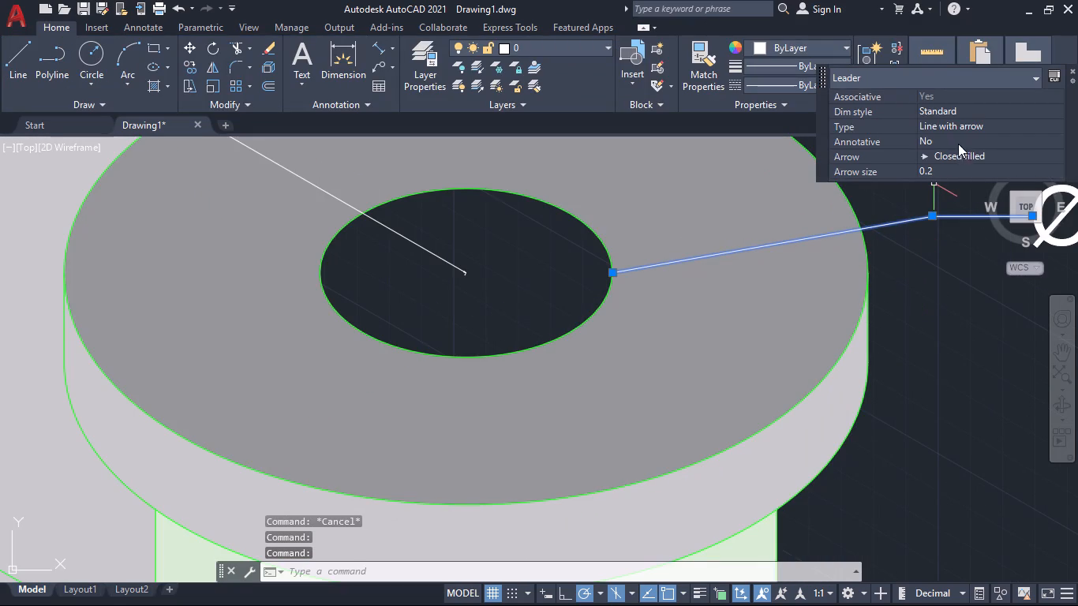
double_click(947, 170)
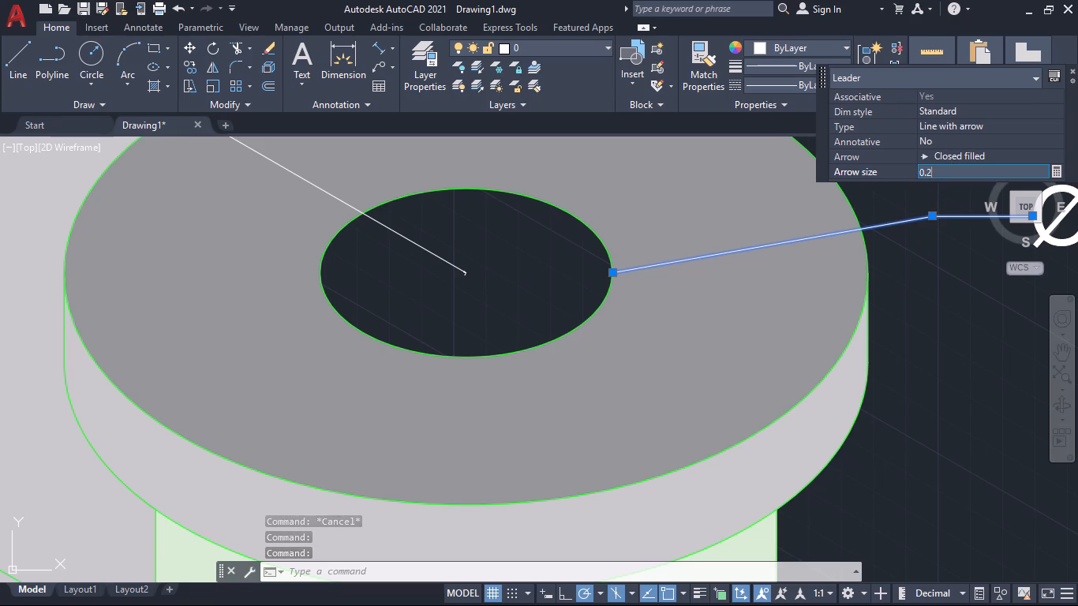
key(BackSpace)
key(BackSpace)
key(BackSpace)
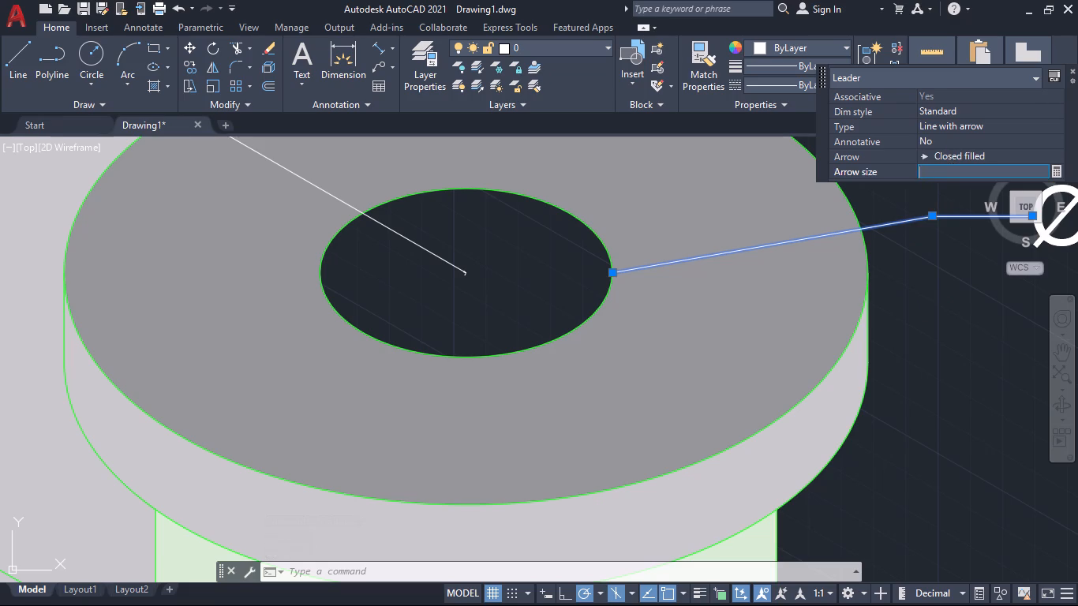
key(3)
key(Return)
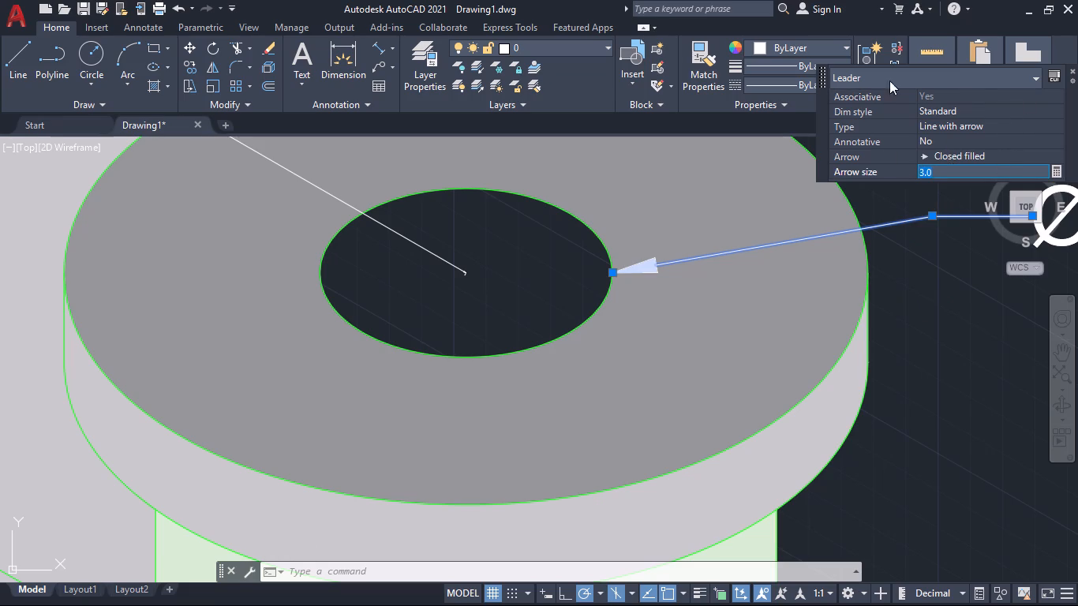
click(1072, 71)
key(Escape)
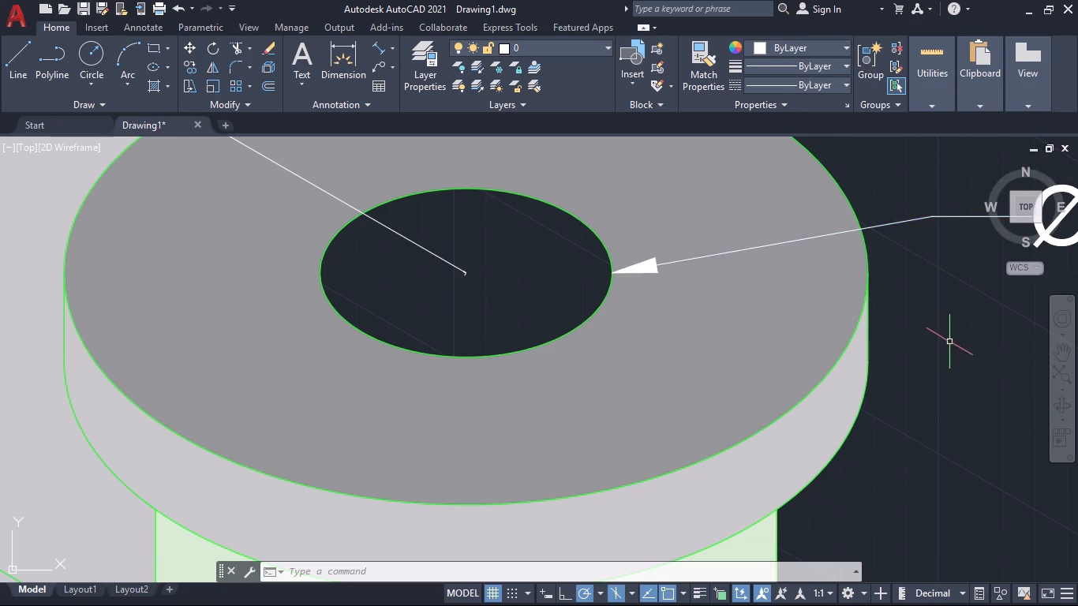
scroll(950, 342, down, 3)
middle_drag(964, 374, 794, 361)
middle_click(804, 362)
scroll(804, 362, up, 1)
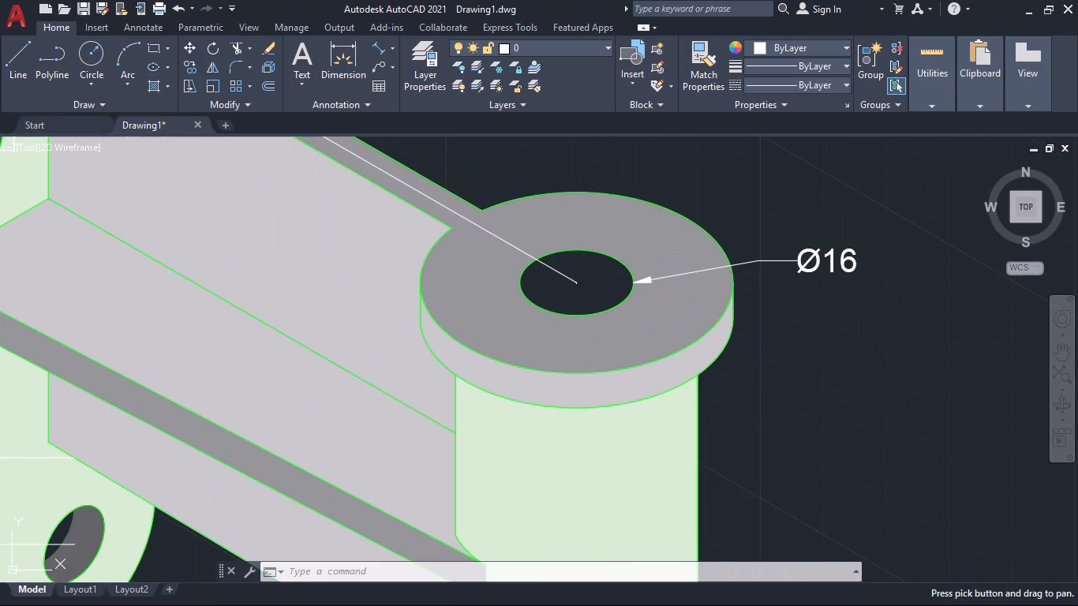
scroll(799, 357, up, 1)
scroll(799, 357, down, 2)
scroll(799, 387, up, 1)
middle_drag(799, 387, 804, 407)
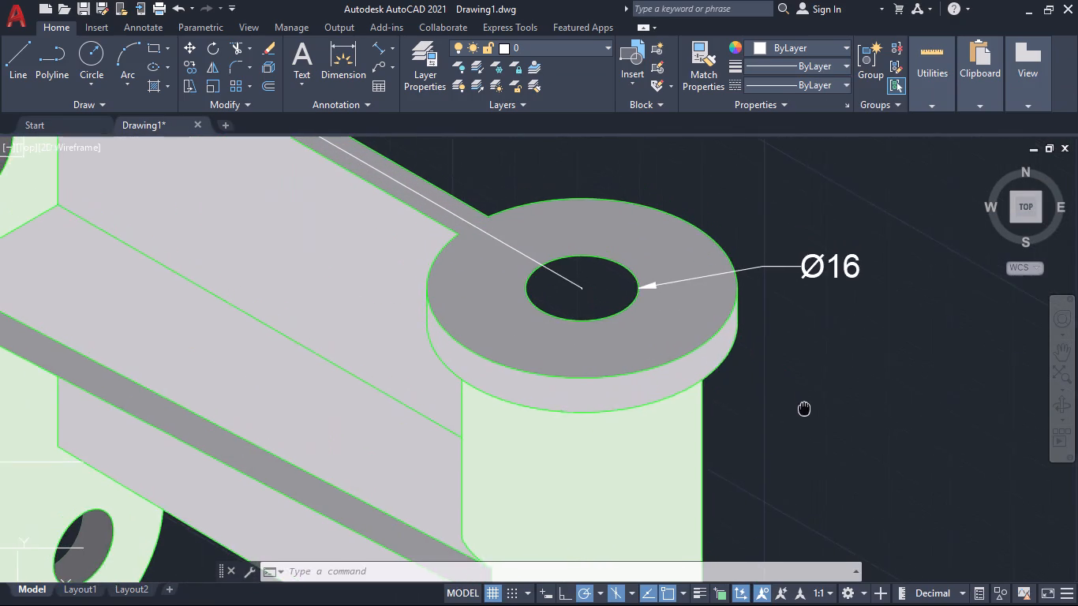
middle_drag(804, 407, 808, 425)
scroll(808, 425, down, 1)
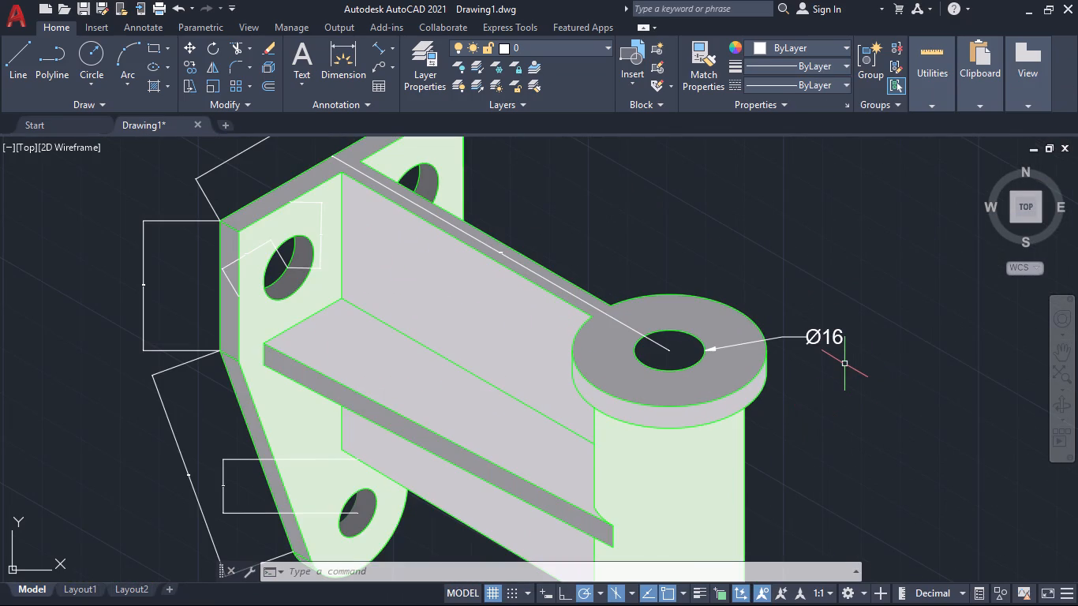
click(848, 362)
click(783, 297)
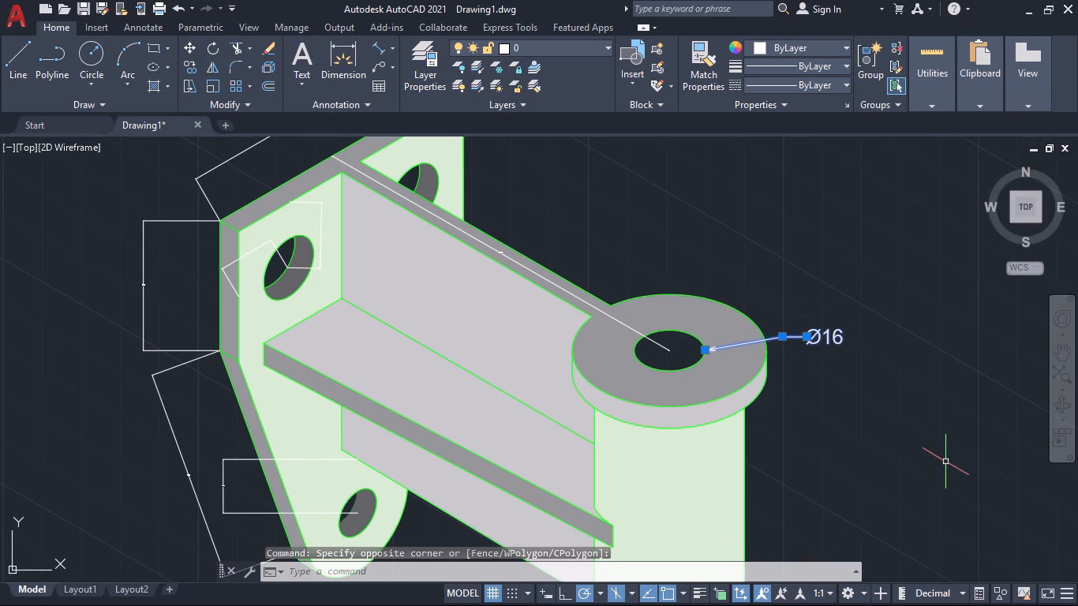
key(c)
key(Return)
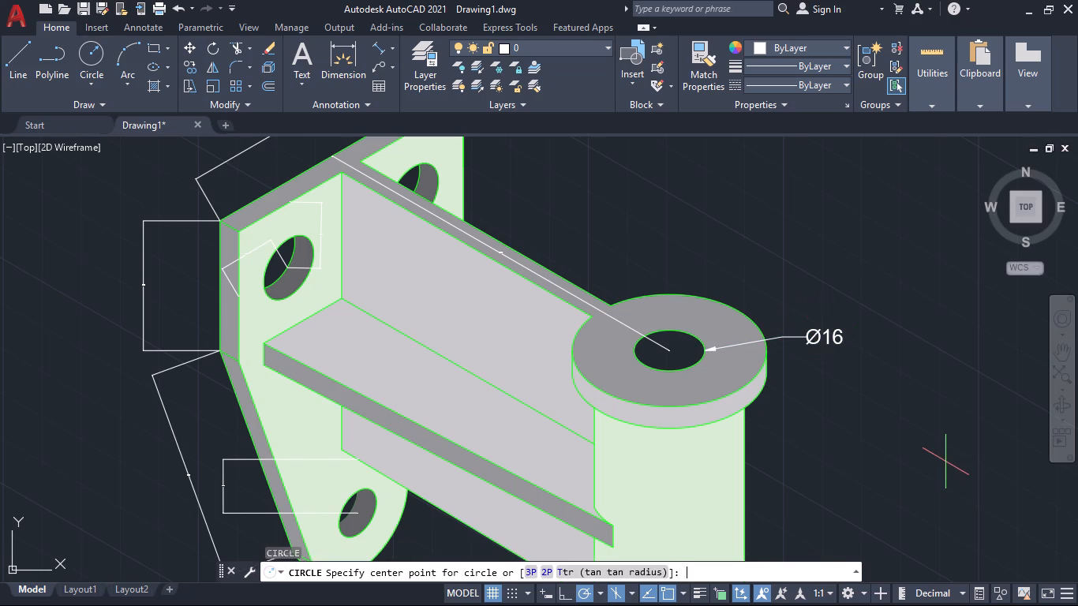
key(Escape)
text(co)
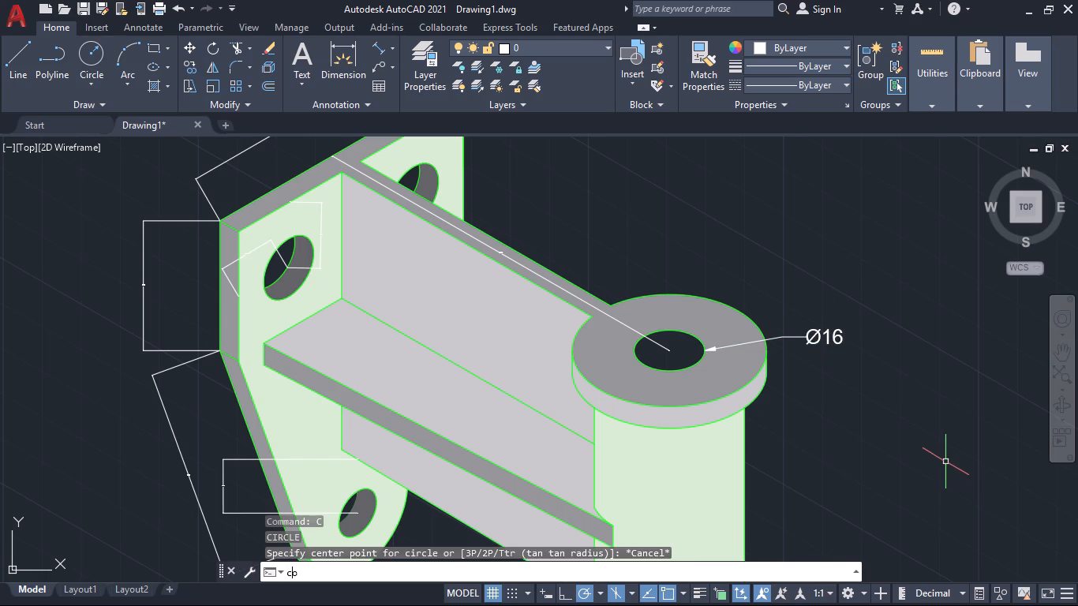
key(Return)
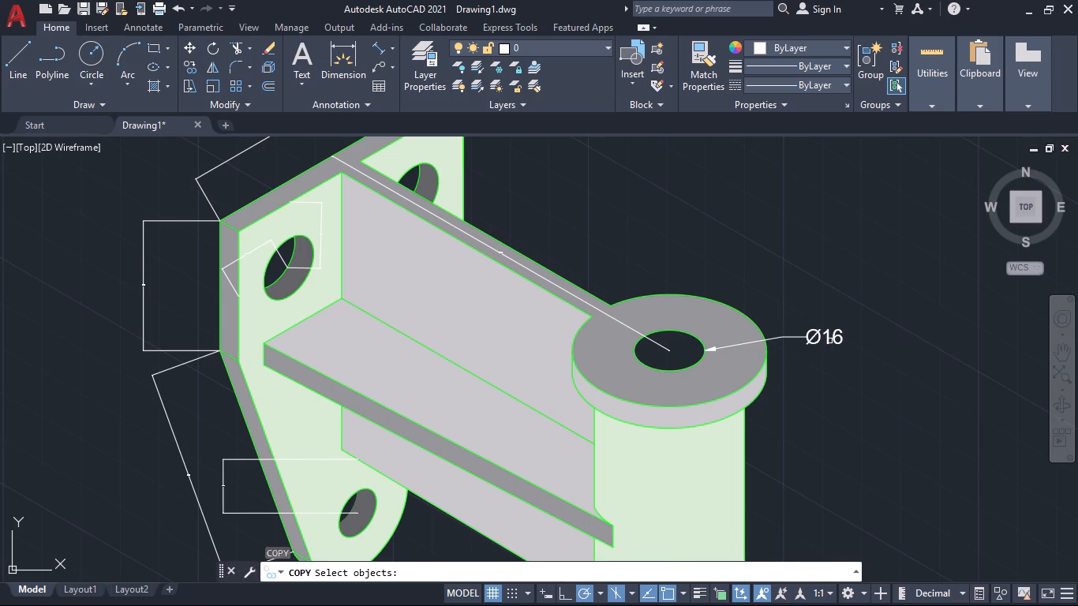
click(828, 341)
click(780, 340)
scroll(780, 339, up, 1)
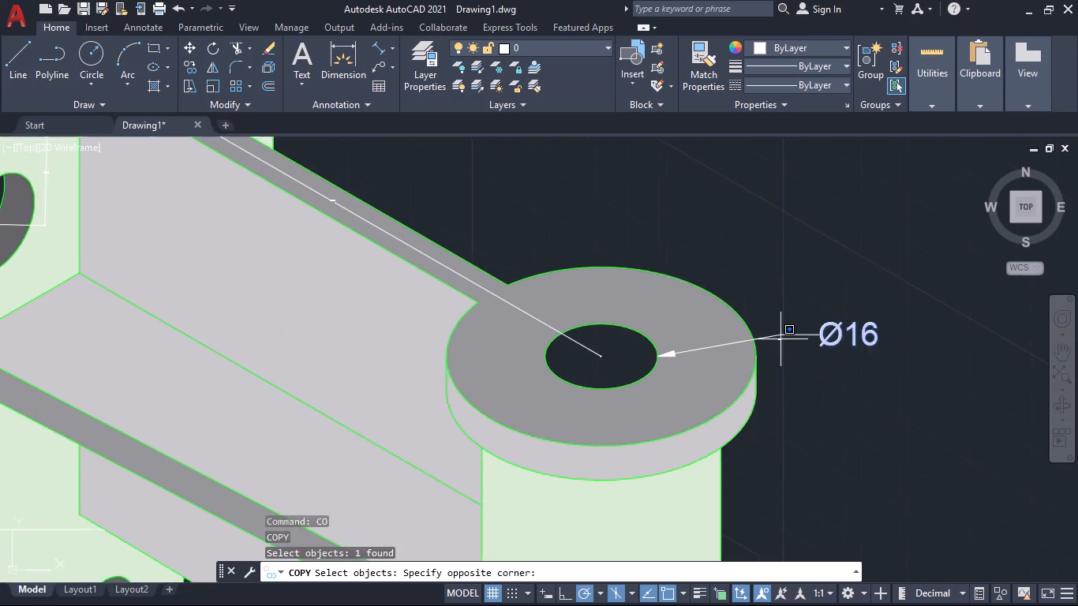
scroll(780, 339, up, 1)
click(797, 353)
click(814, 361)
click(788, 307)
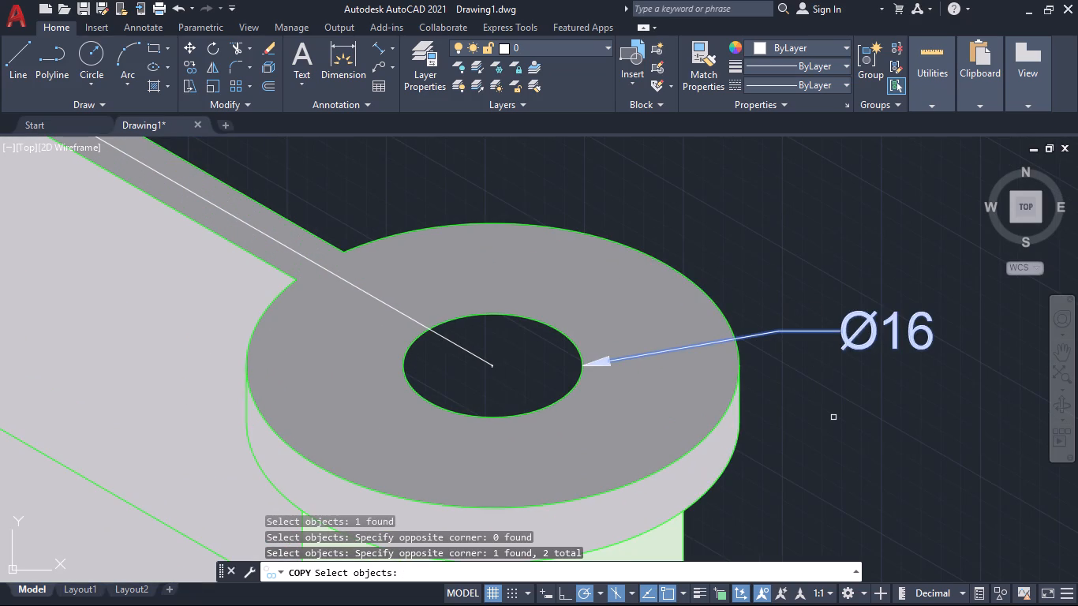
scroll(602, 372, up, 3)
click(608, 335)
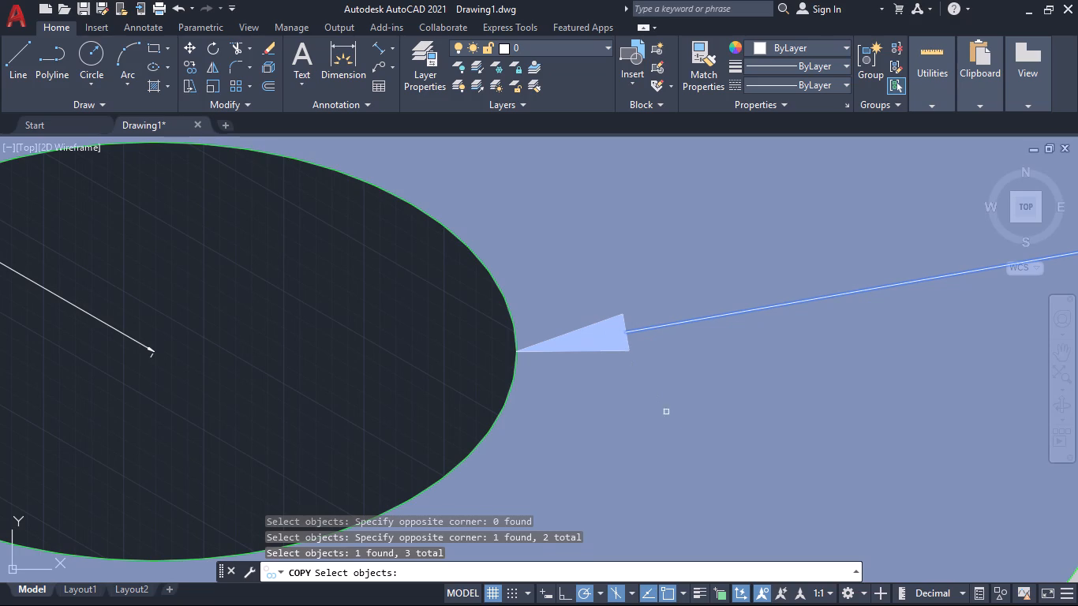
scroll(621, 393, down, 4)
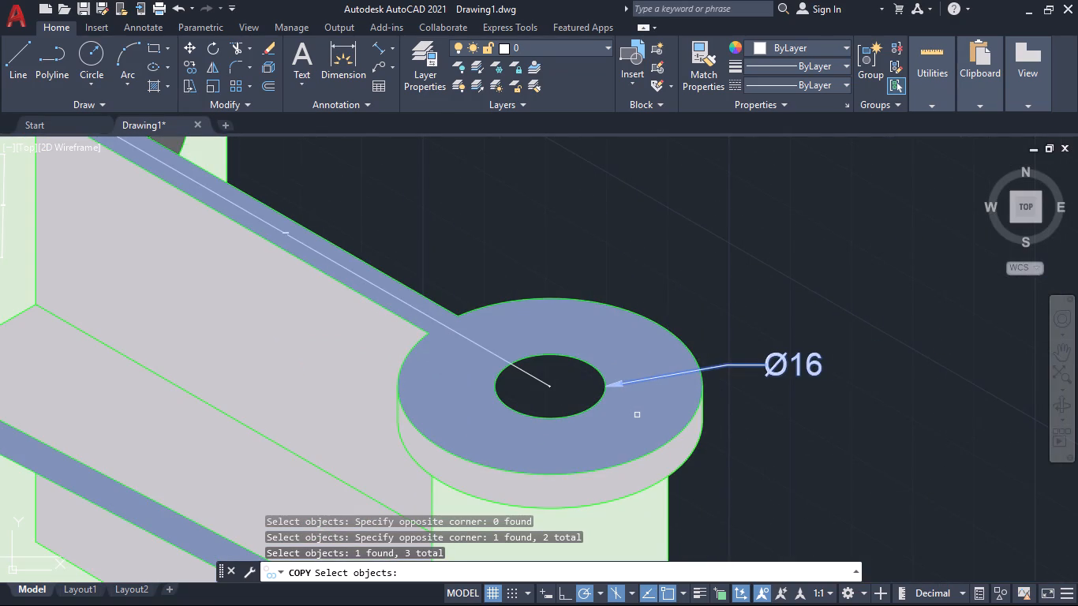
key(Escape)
Copy the Ø16 leader and its text from the arrow tip at the hole to the uppermost point of the top flange's outer edge.
scroll(757, 378, up, 1)
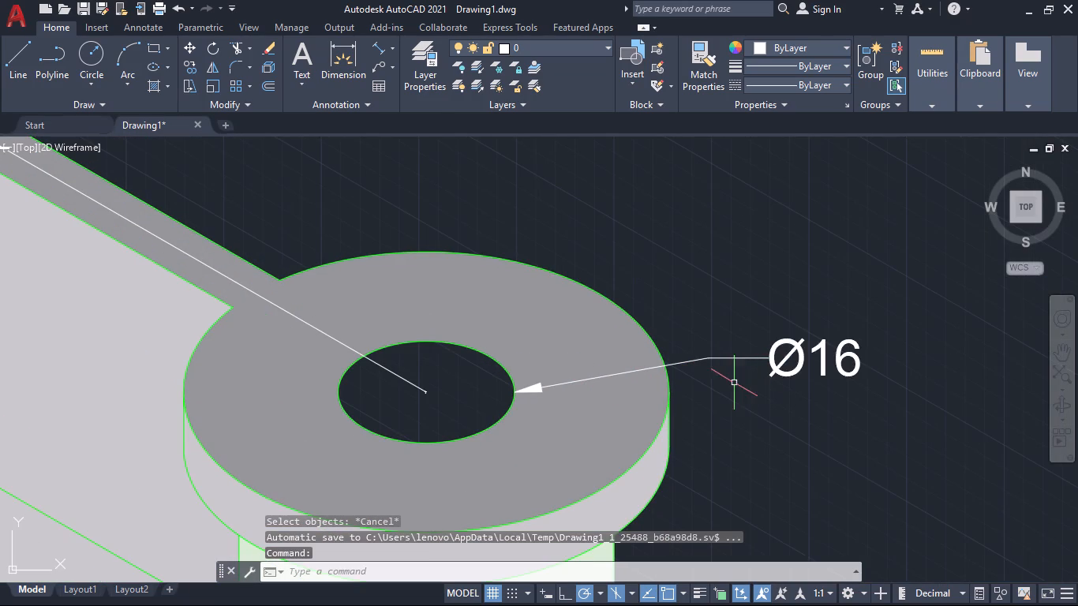
click(724, 357)
click(798, 342)
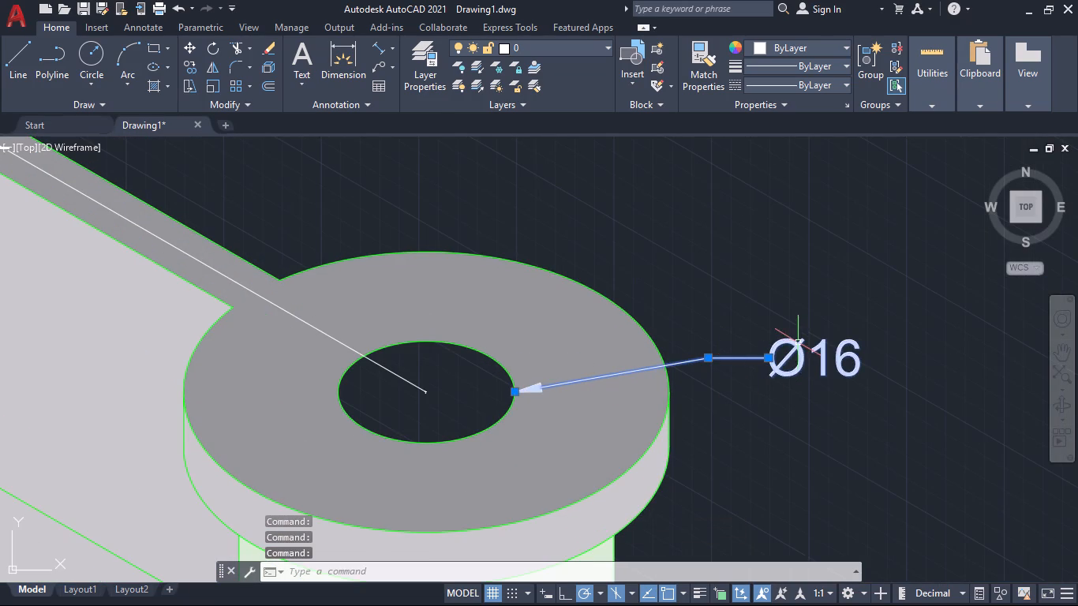
text(co)
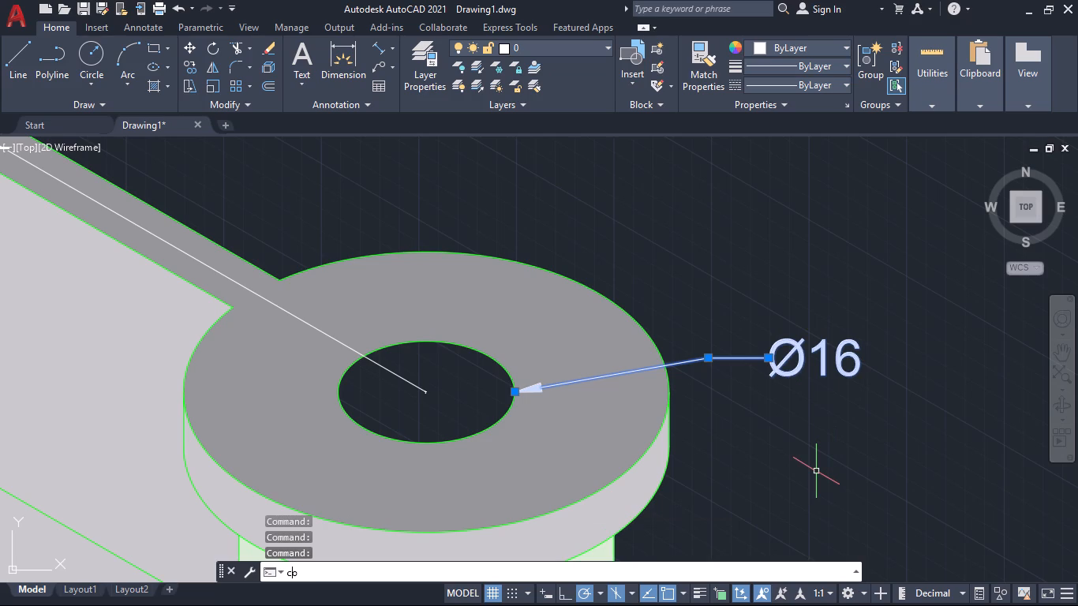
key(Return)
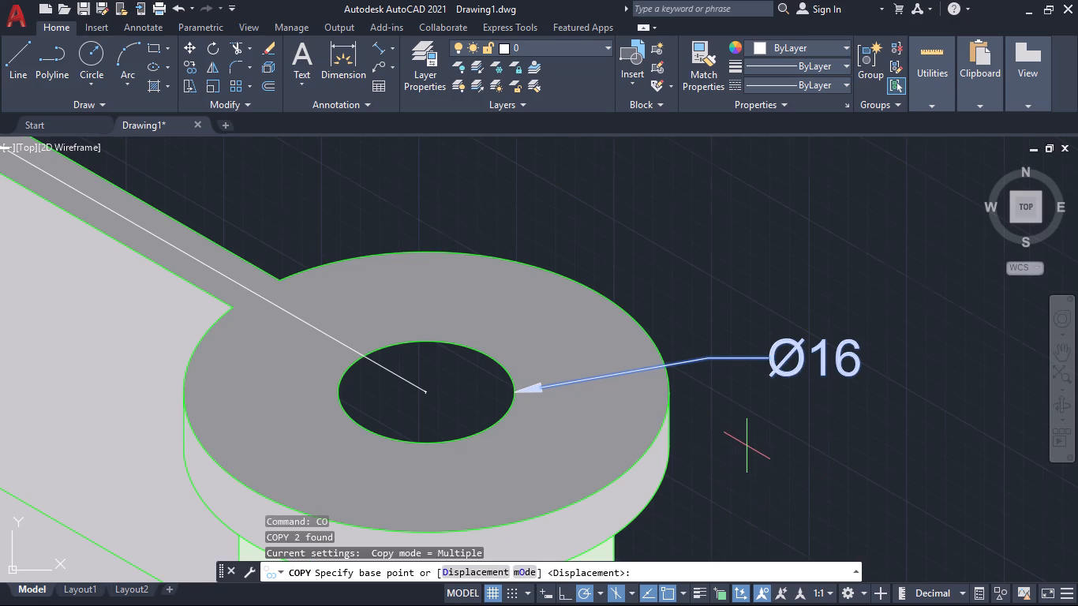
scroll(747, 446, down, 1)
scroll(604, 414, up, 4)
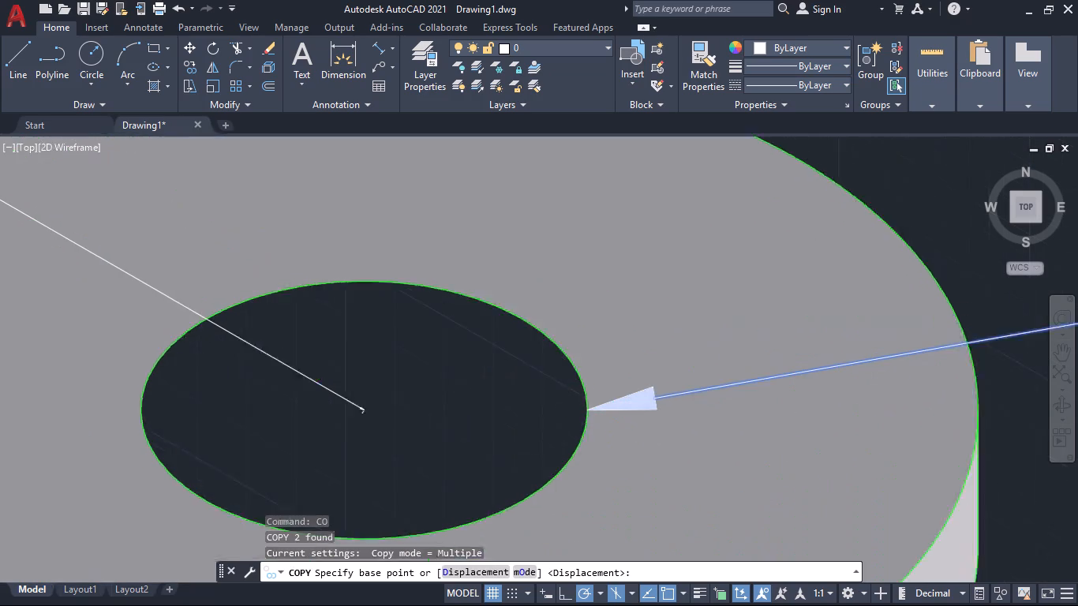
scroll(604, 414, up, 1)
click(557, 409)
scroll(569, 380, down, 4)
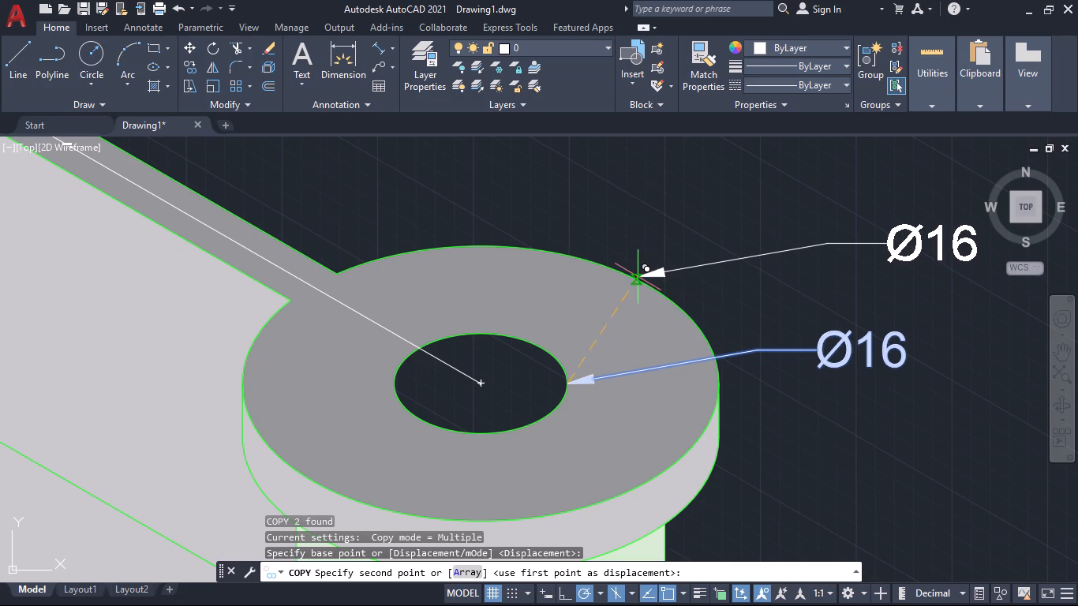
scroll(633, 277, up, 4)
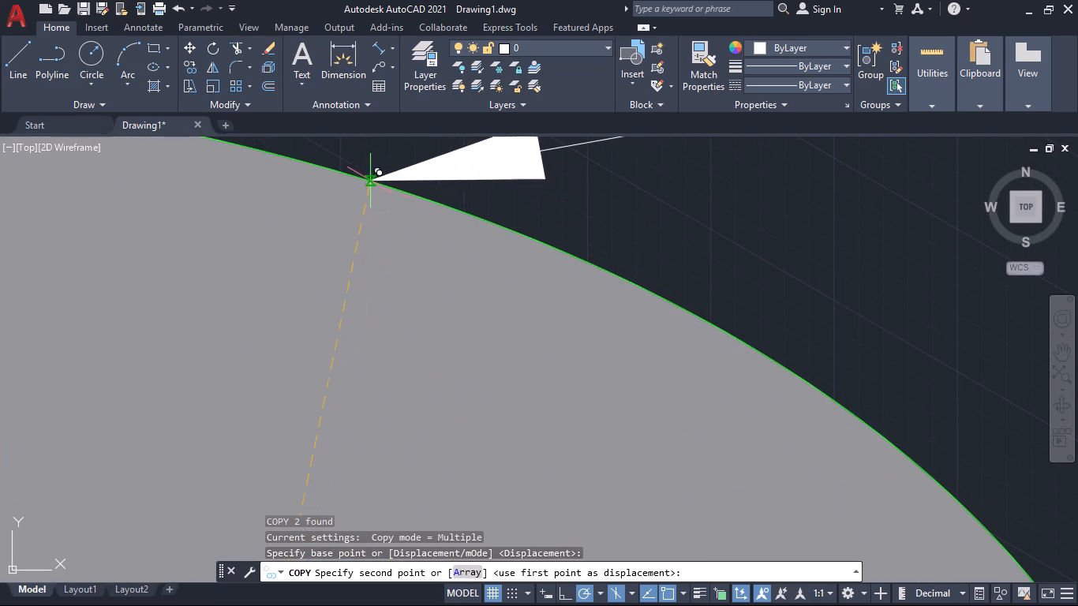
scroll(372, 181, down, 4)
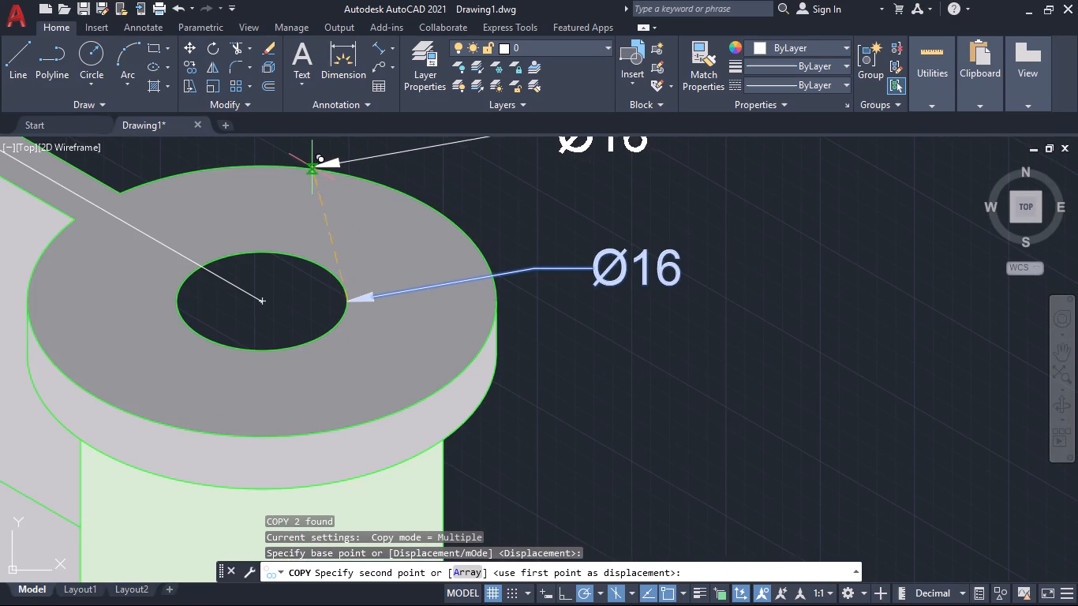
click(259, 164)
Place another copy of the Ø16 leader at the lowest point of the bottom flange's outer edge and finish copying.
scroll(507, 331, down, 4)
middle_drag(550, 370, 642, 332)
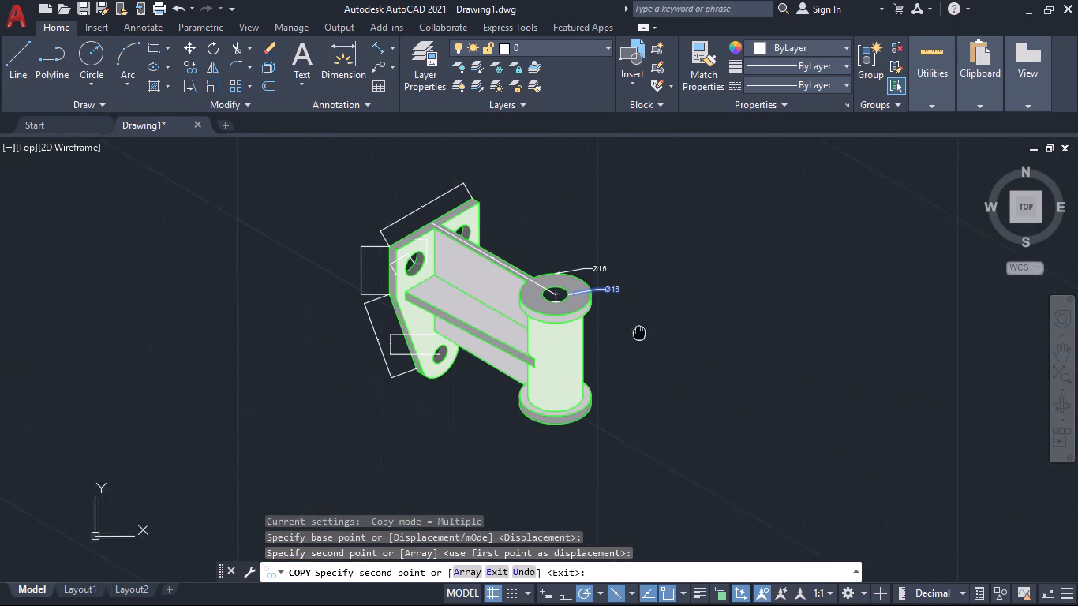
middle_drag(642, 332, 668, 309)
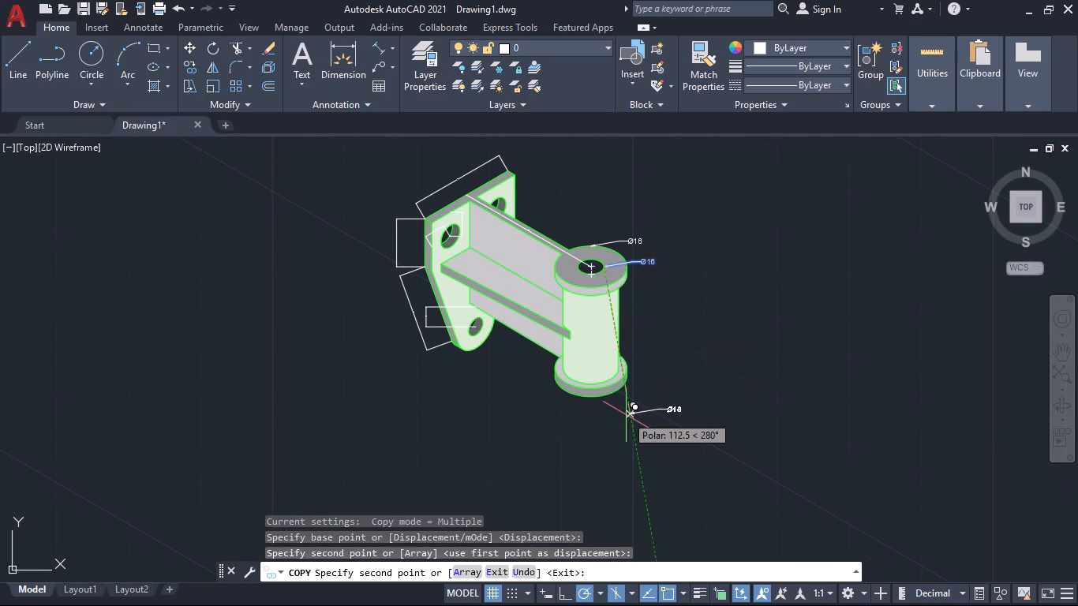
scroll(626, 415, up, 2)
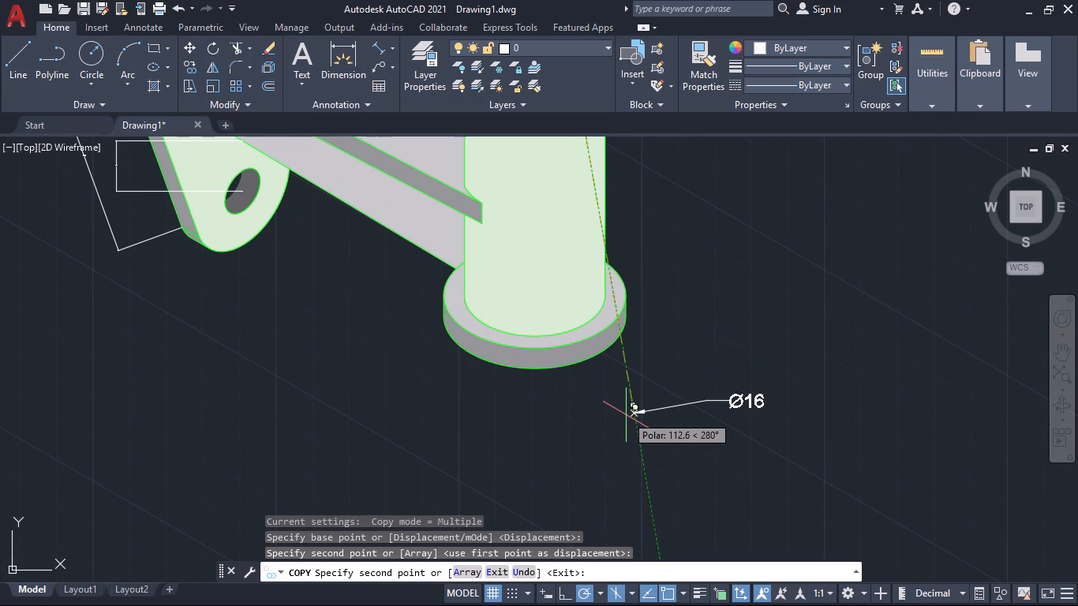
scroll(626, 415, up, 1)
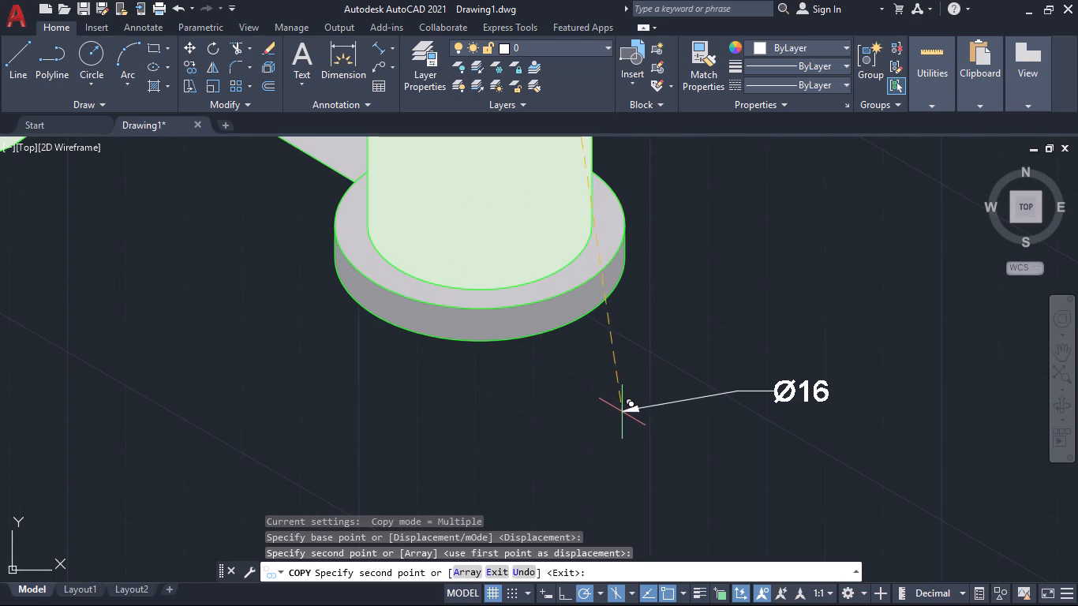
click(477, 342)
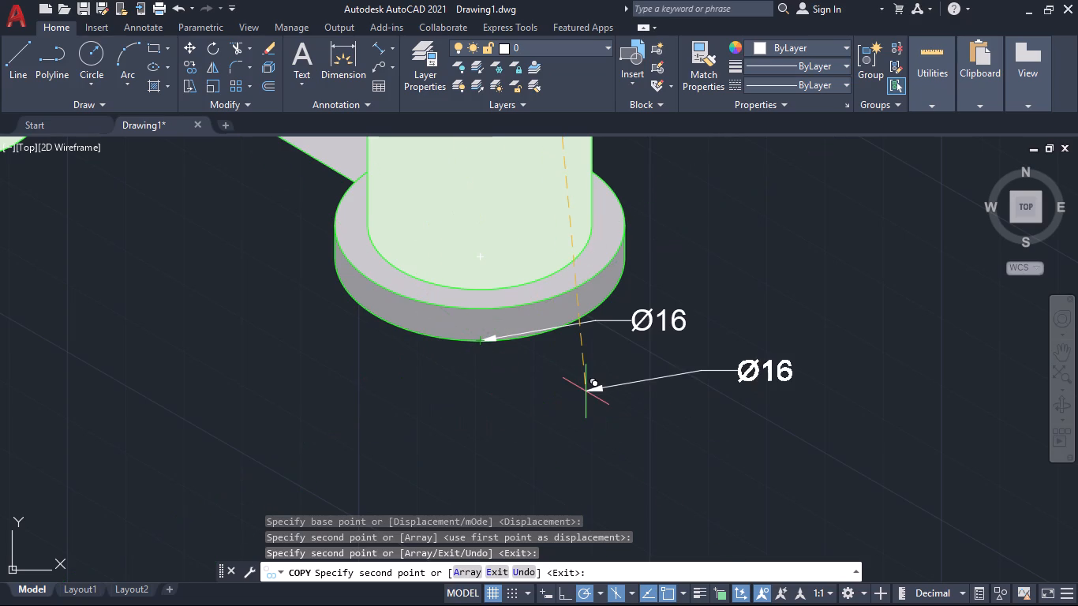
key(Escape)
Undo the copying of the Ø16 leader and its text to the top and bottom flanges.
scroll(615, 375, down, 2)
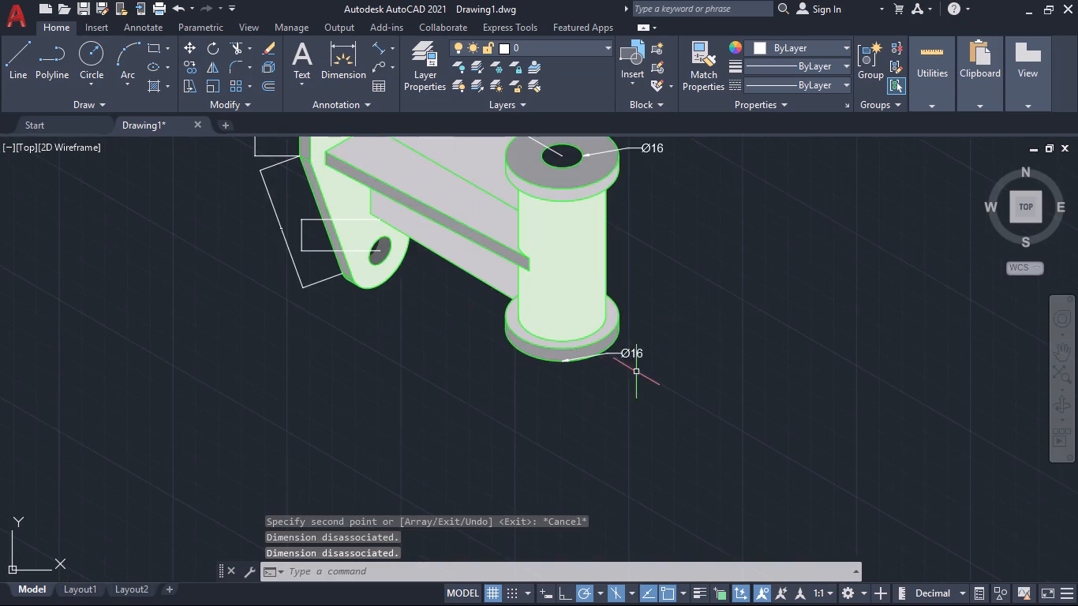
scroll(636, 372, up, 1)
key(ctrl+z)
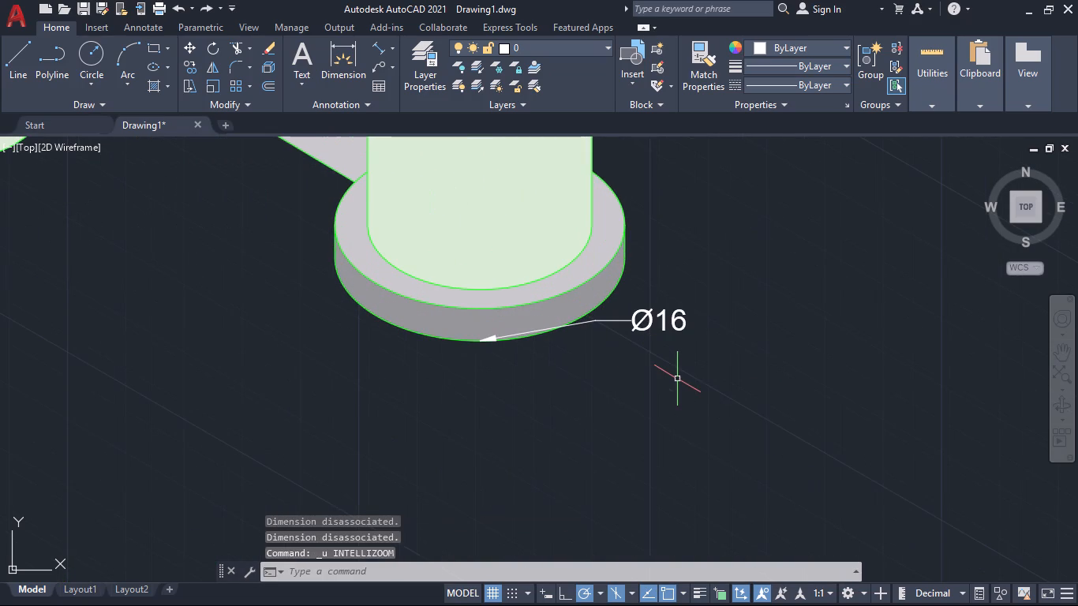
key(ctrl+z)
scroll(677, 379, down, 3)
middle_drag(704, 425, 706, 350)
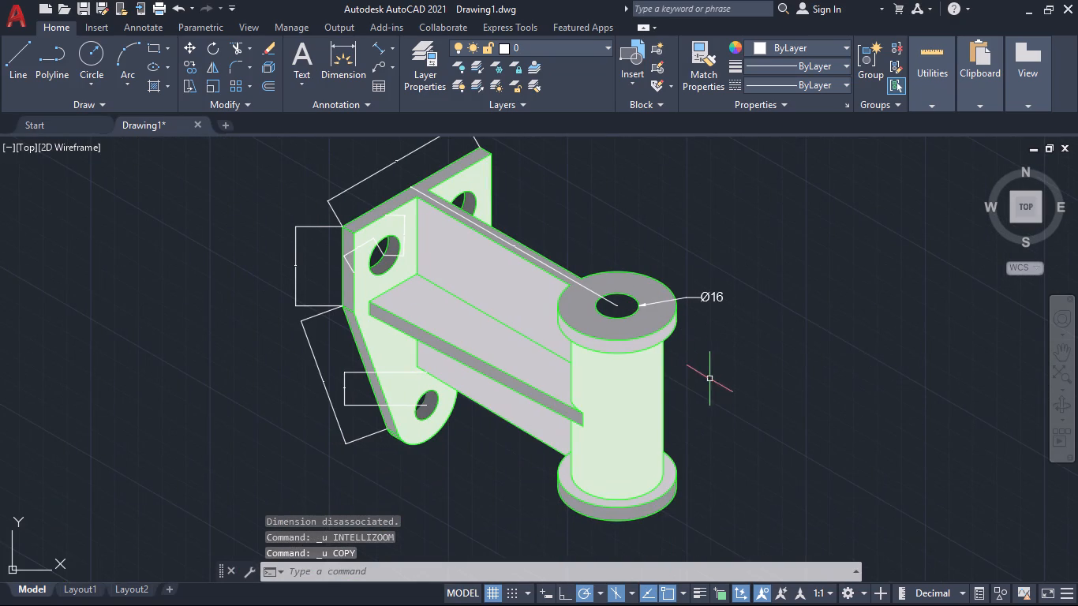
middle_drag(704, 409, 706, 398)
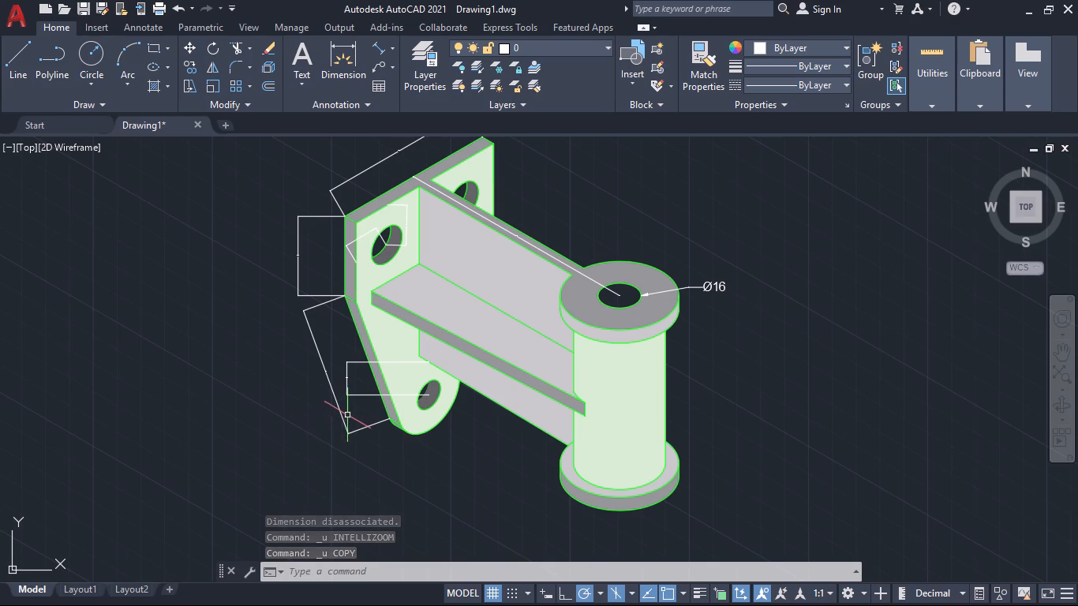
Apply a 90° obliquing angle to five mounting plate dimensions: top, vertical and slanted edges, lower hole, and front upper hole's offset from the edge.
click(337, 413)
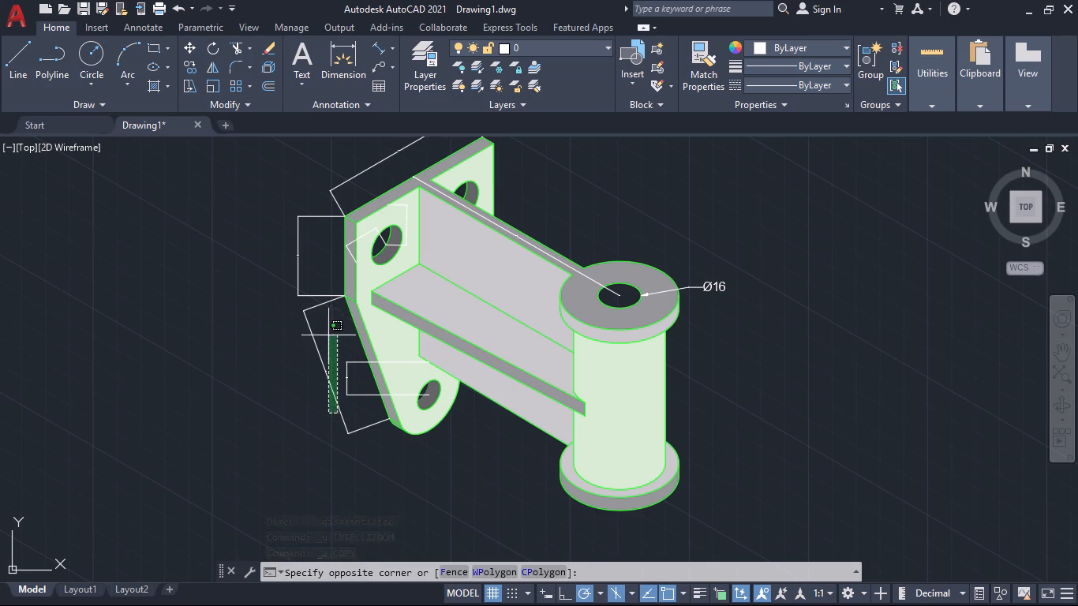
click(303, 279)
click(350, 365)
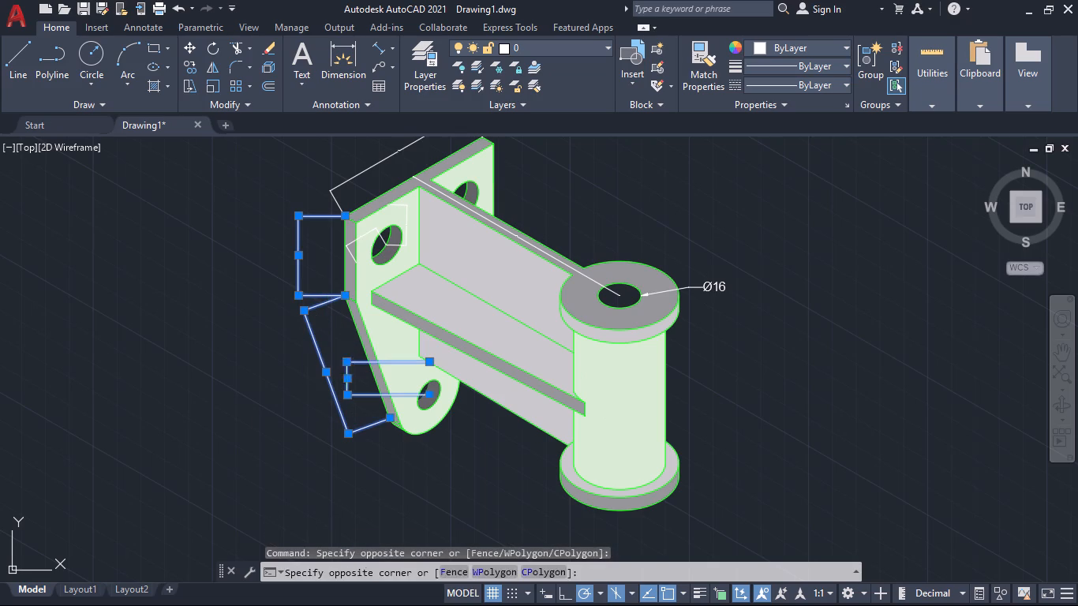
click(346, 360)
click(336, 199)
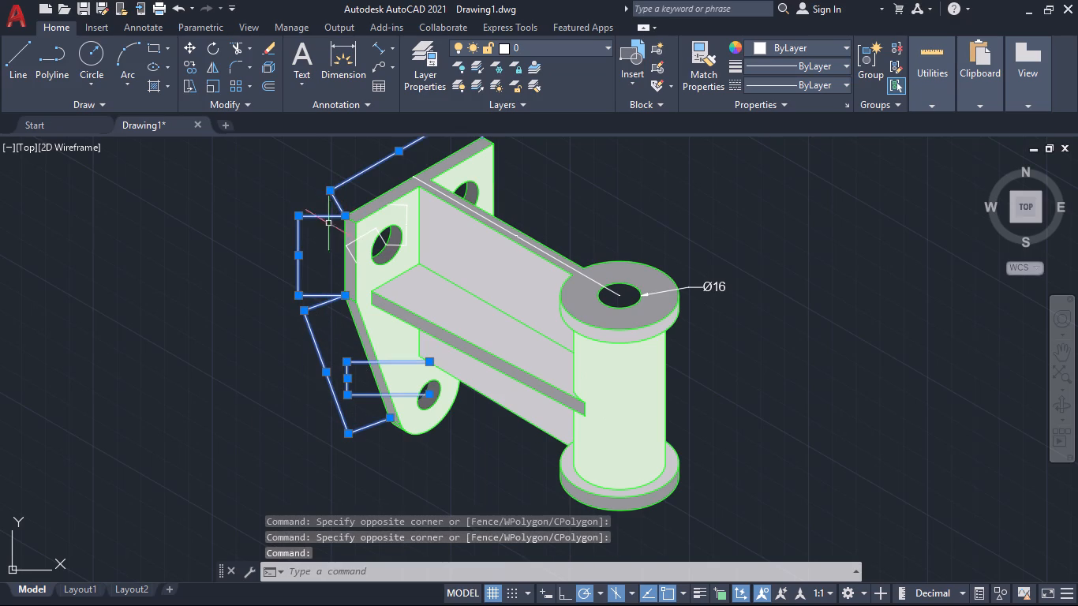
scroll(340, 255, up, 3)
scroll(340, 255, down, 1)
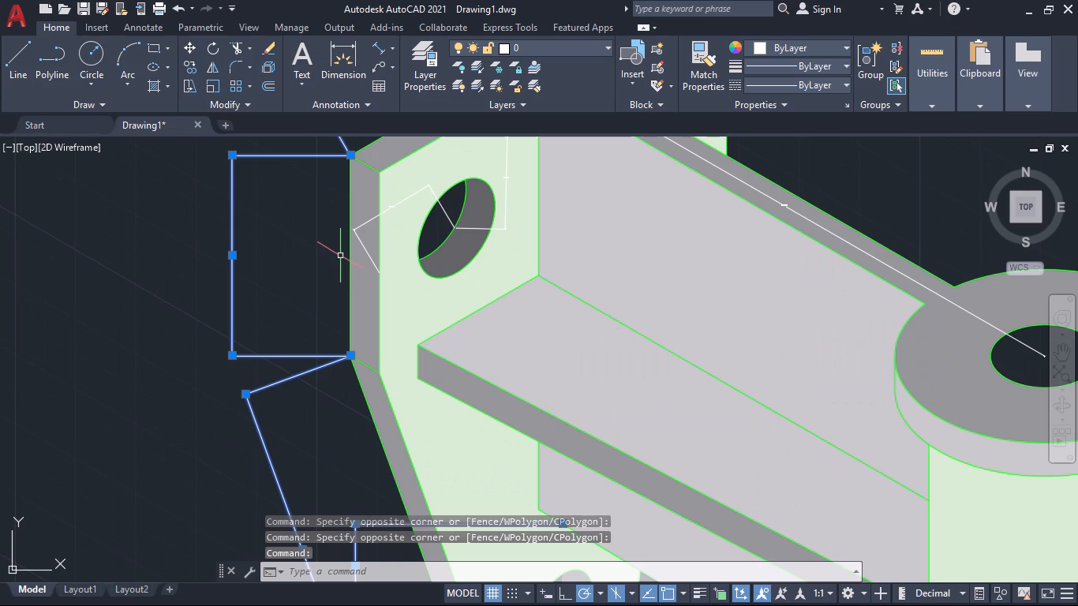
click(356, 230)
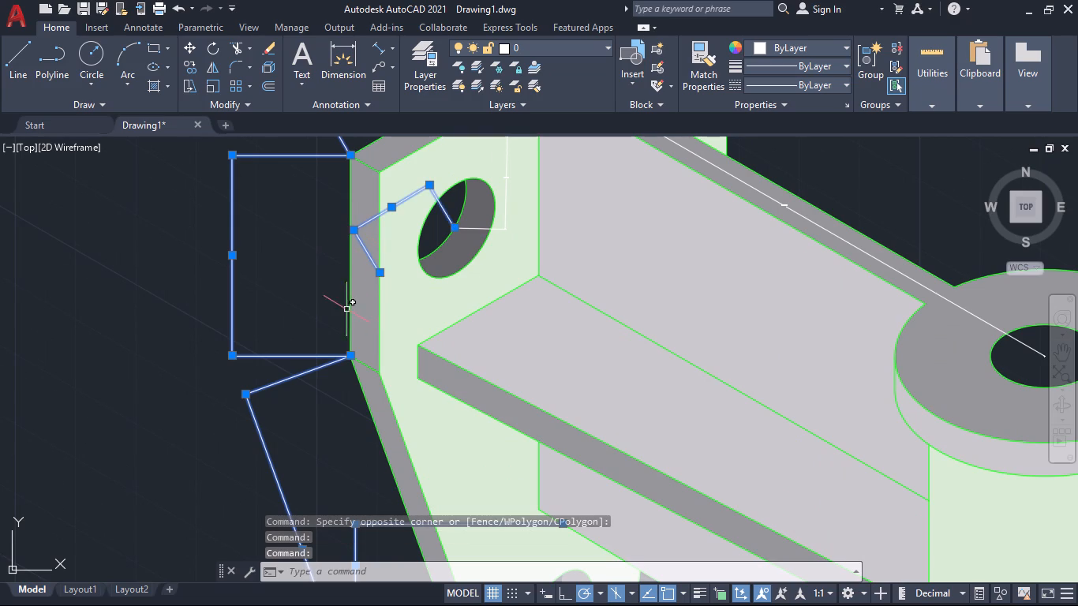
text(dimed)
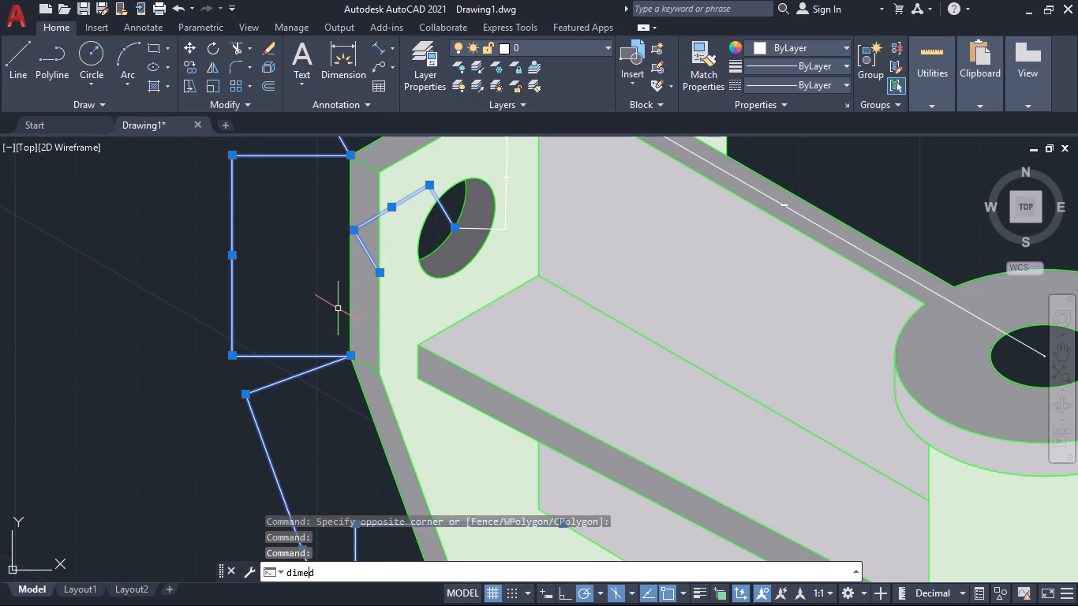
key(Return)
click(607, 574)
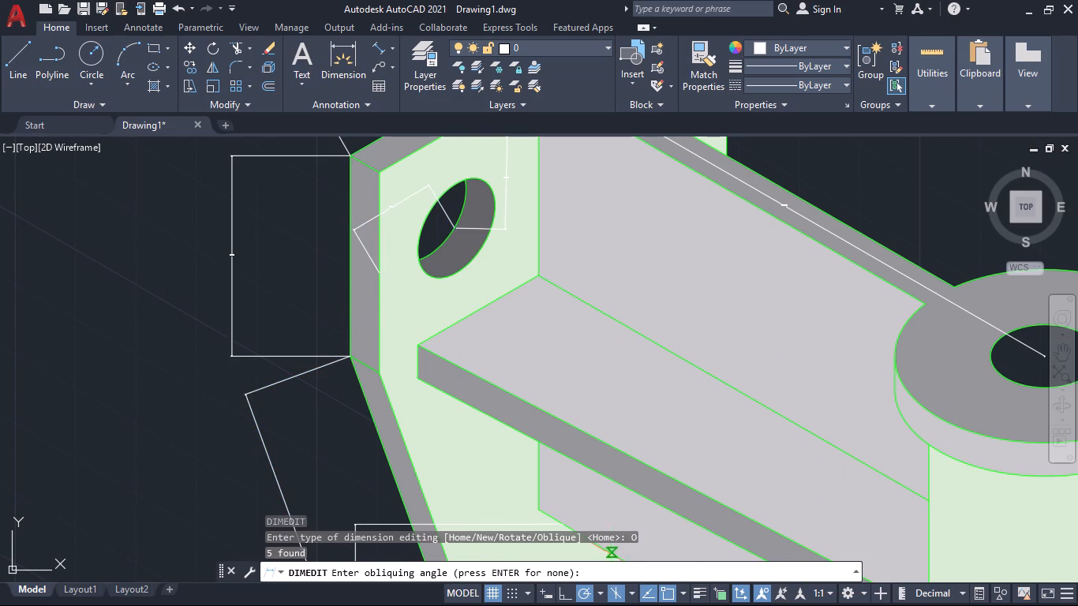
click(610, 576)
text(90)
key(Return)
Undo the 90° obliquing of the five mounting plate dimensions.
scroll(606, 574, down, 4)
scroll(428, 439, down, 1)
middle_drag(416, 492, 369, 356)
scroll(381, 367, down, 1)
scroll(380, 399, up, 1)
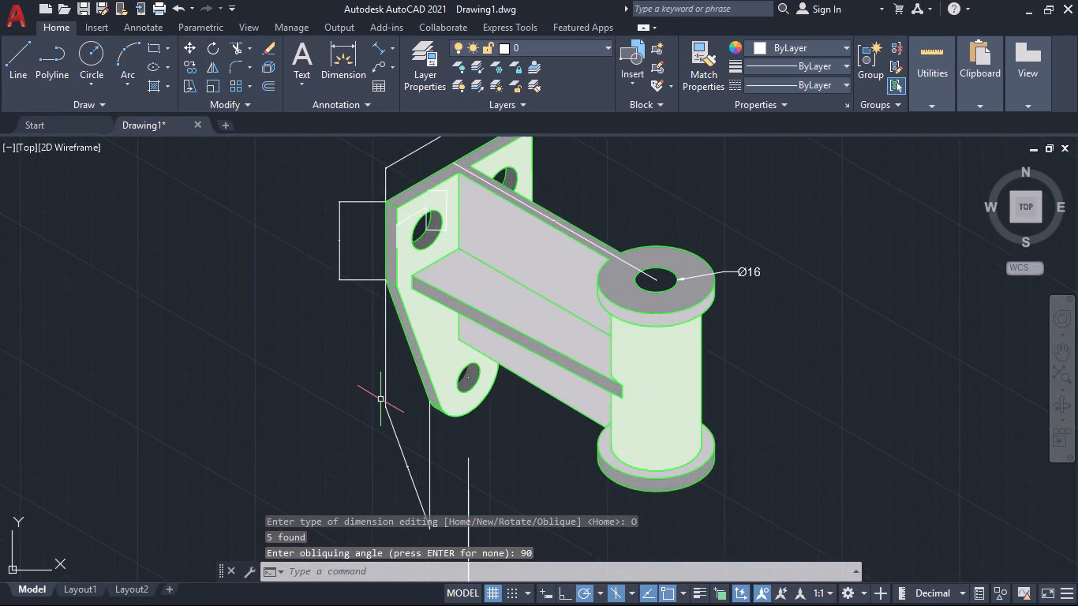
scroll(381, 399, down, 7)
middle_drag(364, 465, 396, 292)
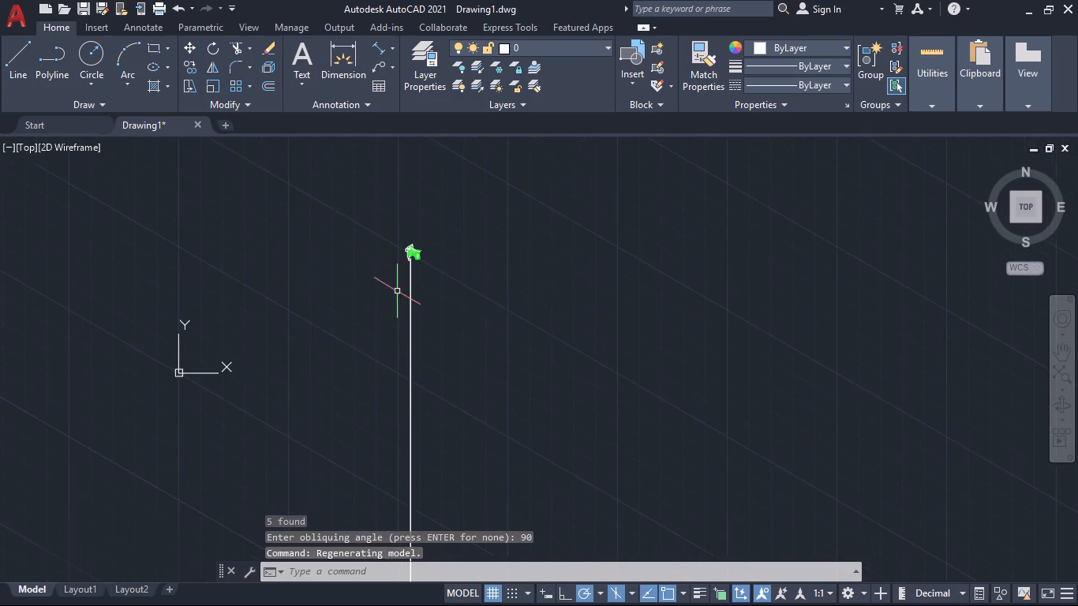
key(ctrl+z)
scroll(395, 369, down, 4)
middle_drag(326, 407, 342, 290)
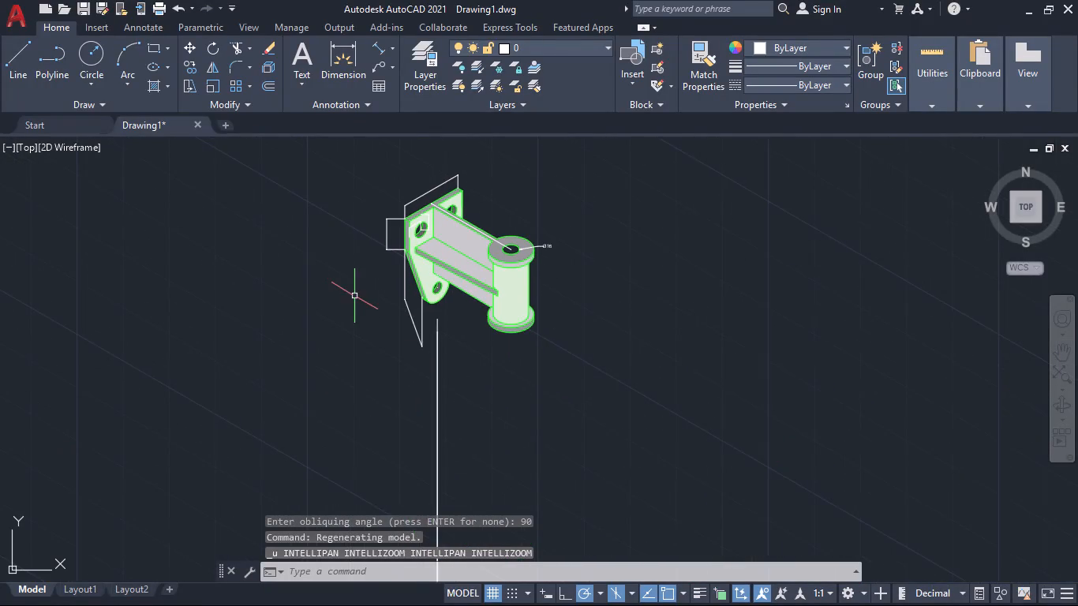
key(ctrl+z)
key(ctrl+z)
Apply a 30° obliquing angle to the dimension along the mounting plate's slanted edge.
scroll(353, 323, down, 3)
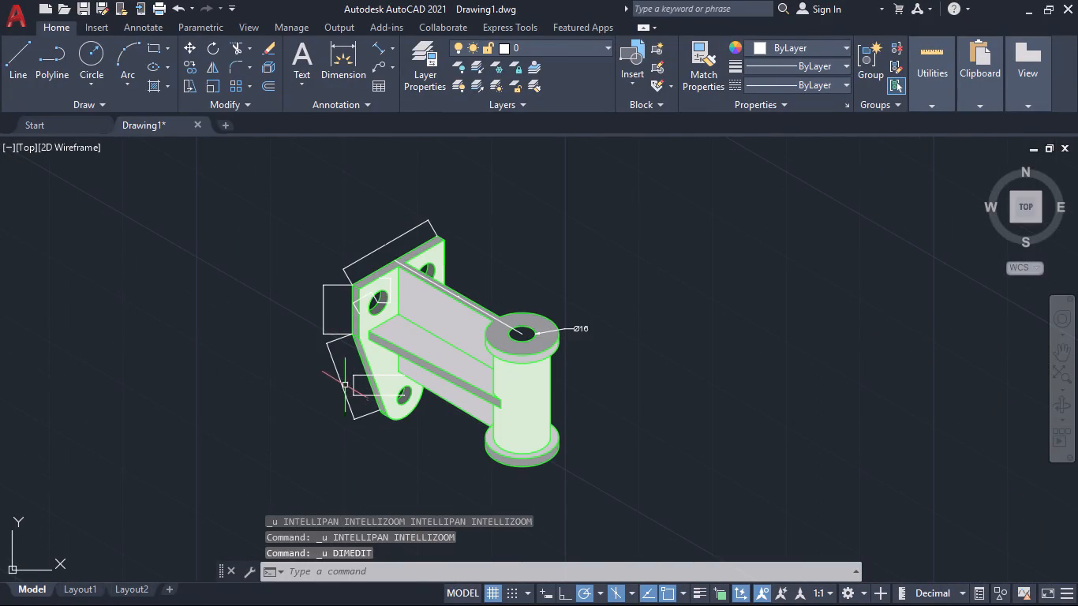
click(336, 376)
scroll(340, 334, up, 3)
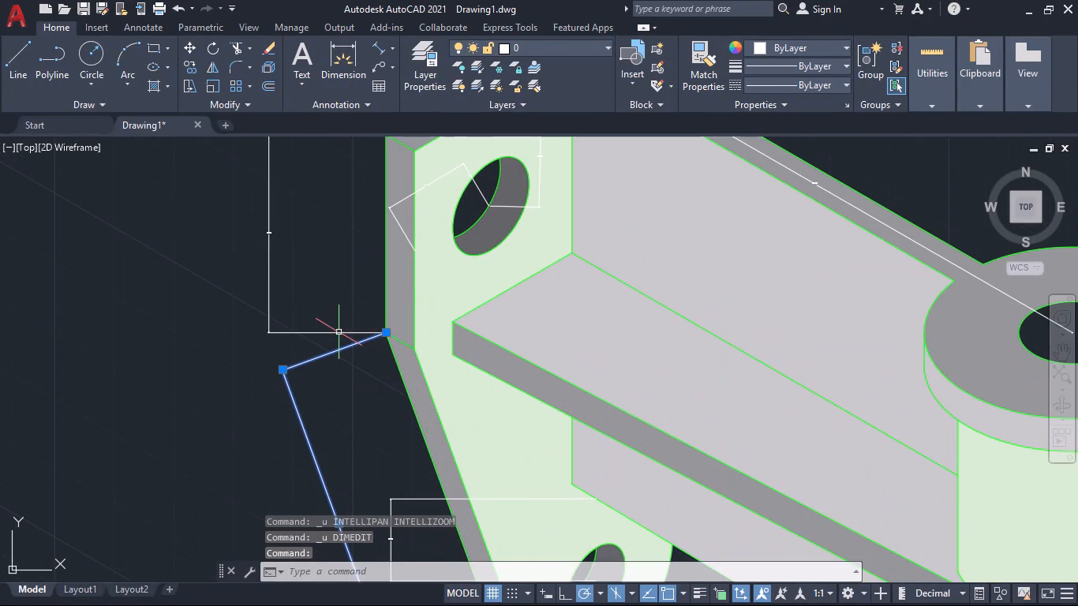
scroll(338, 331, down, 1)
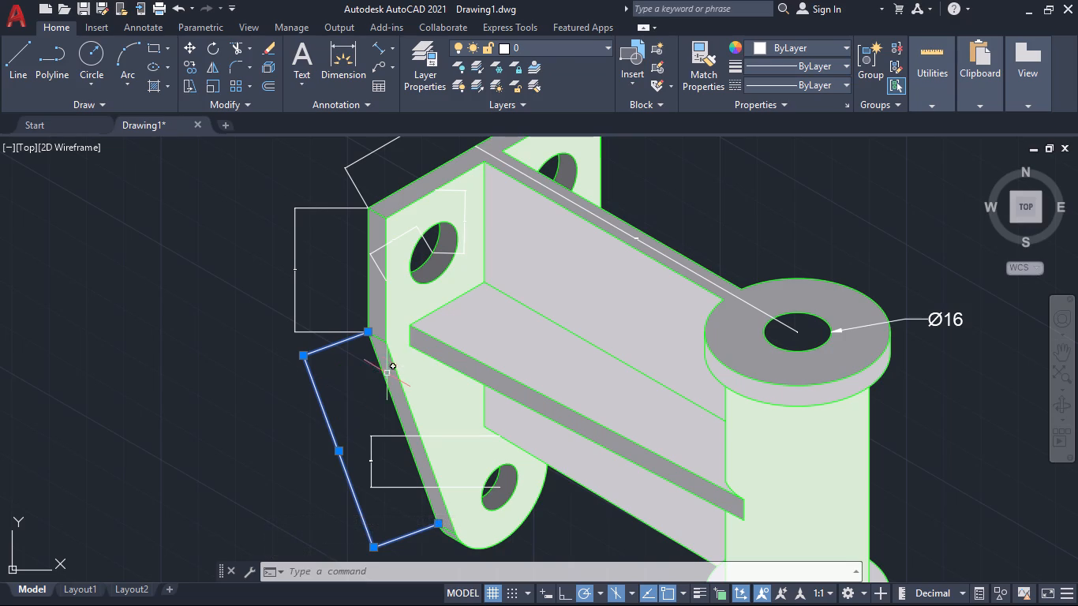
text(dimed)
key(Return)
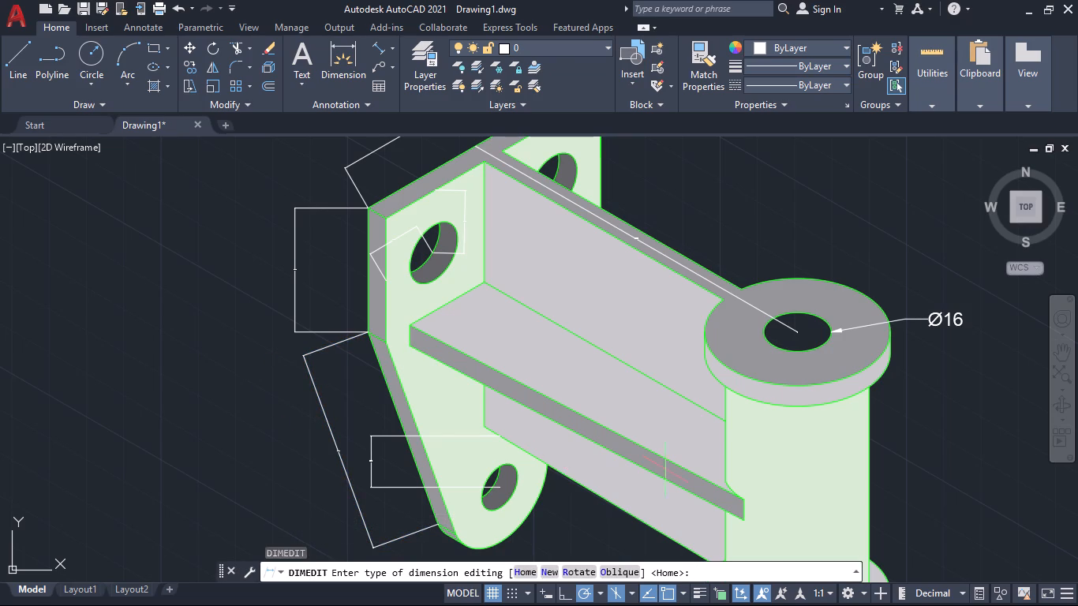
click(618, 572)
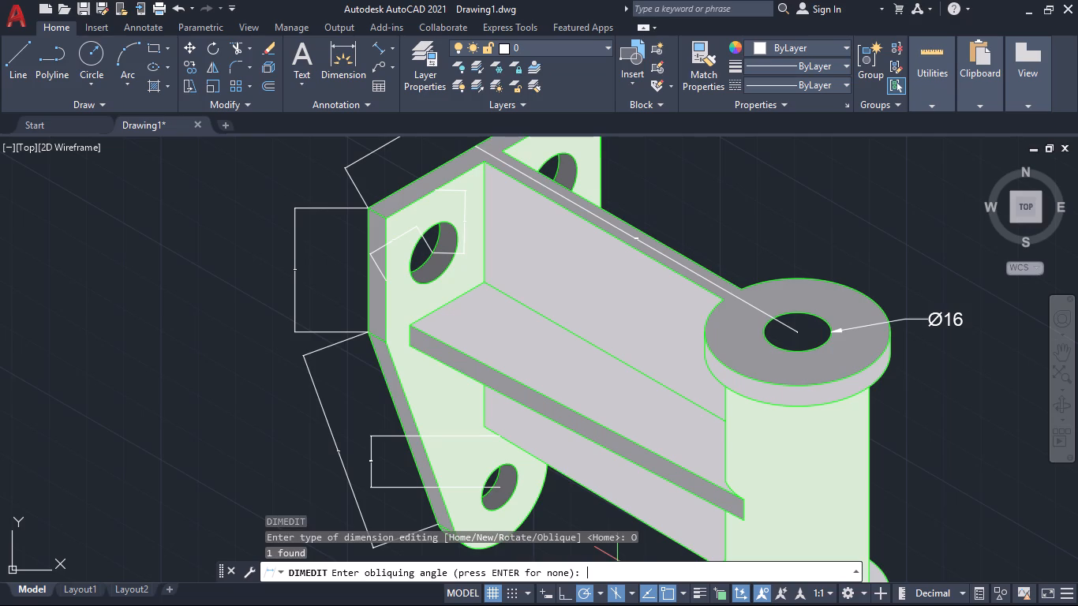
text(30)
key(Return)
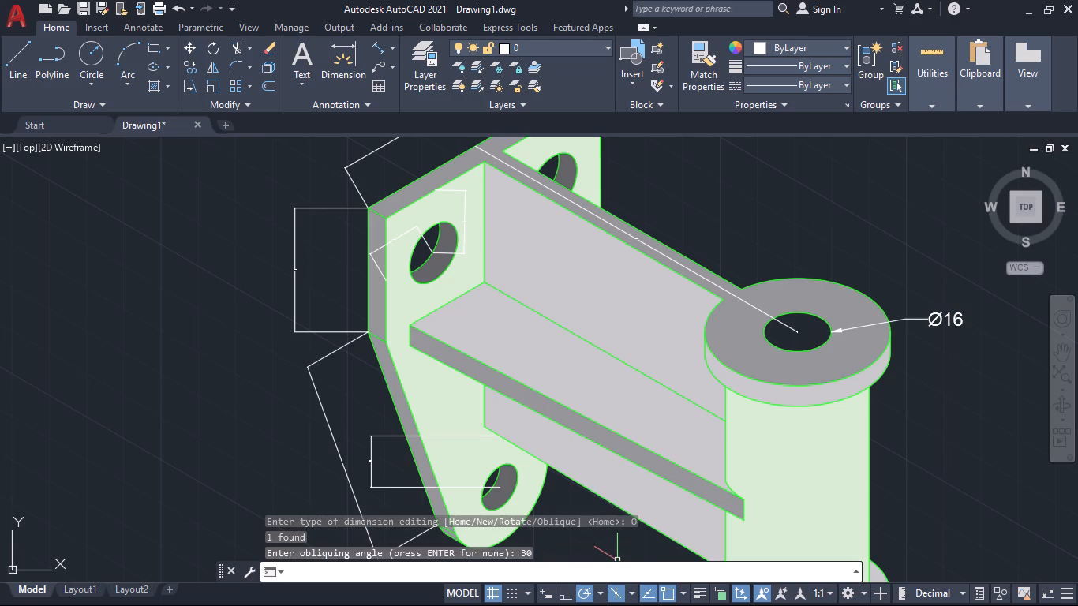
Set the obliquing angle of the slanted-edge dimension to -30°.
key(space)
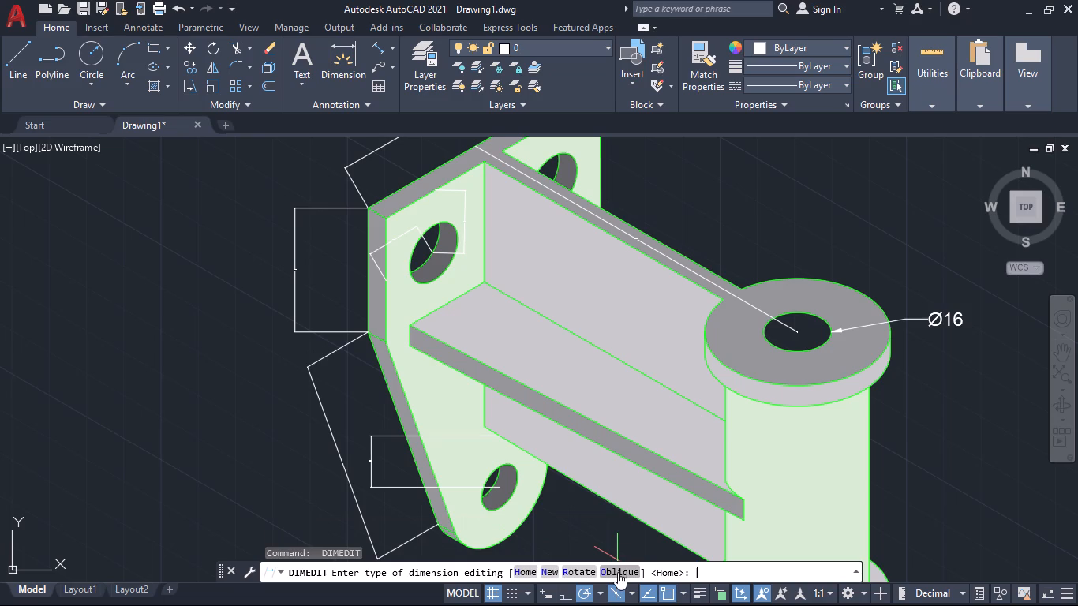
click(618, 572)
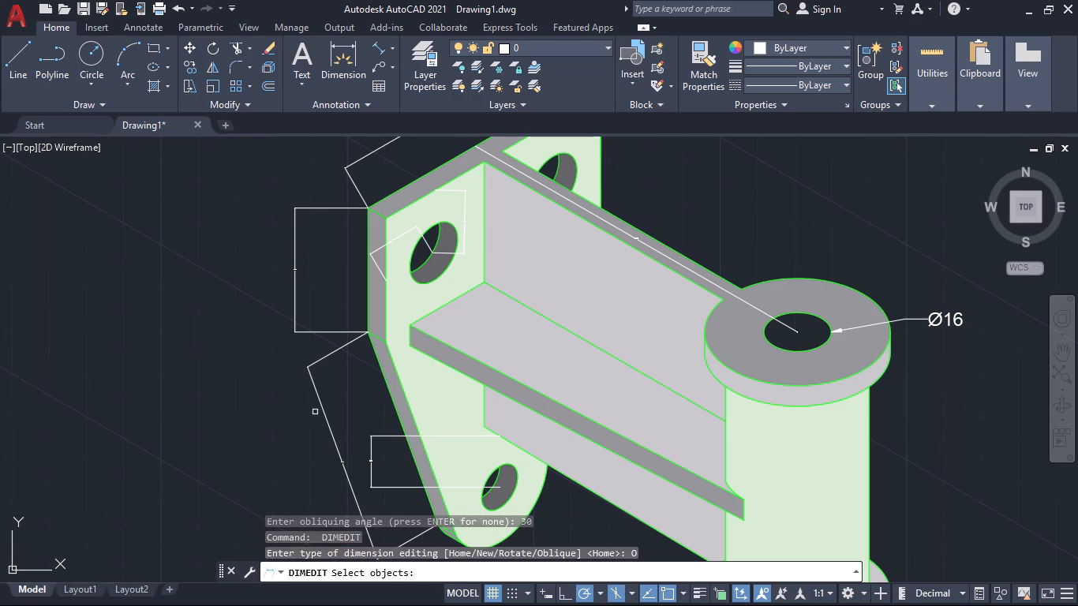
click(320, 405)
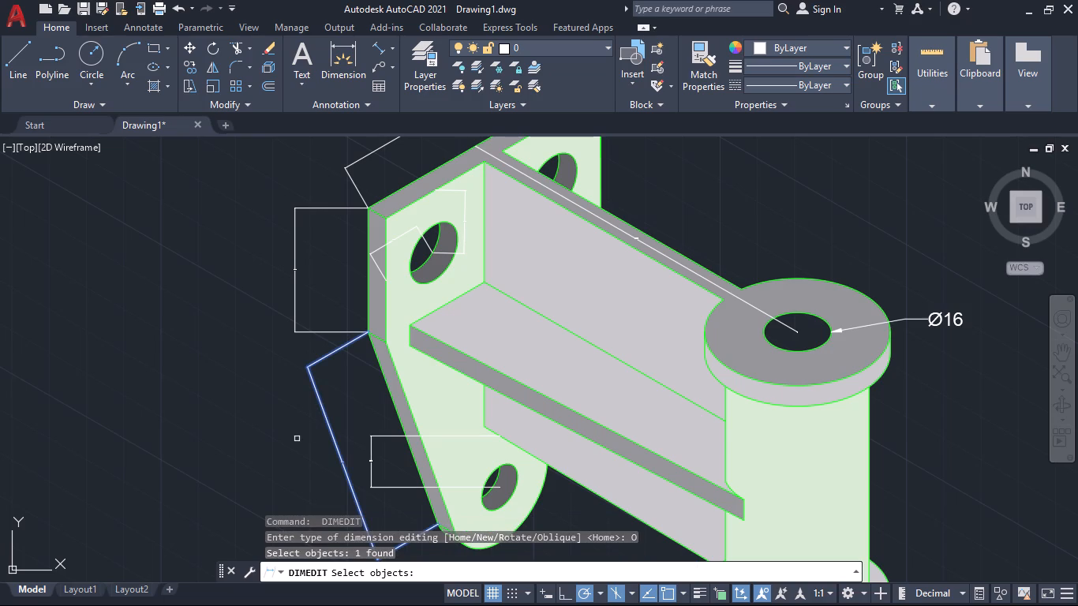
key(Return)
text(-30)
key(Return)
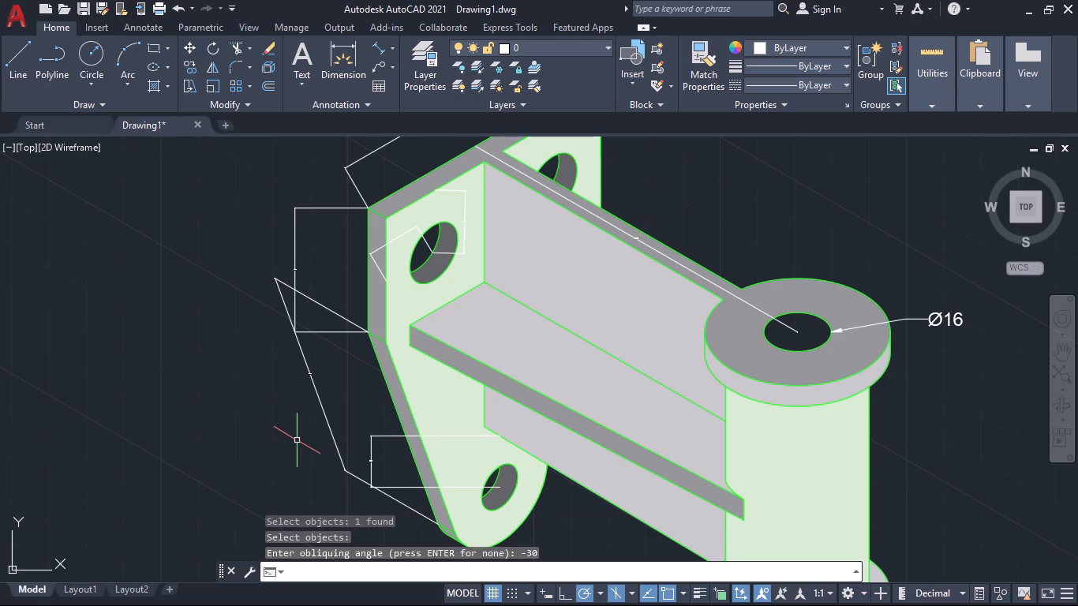
Set the obliquing angle of the slanted-edge dimension to -10°.
key(space)
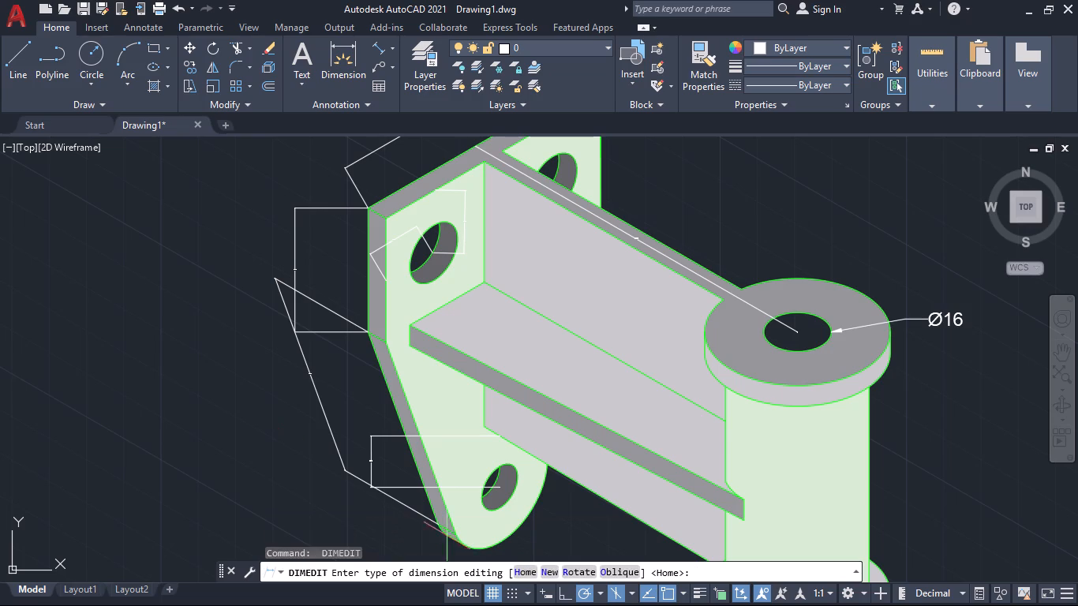
click(617, 570)
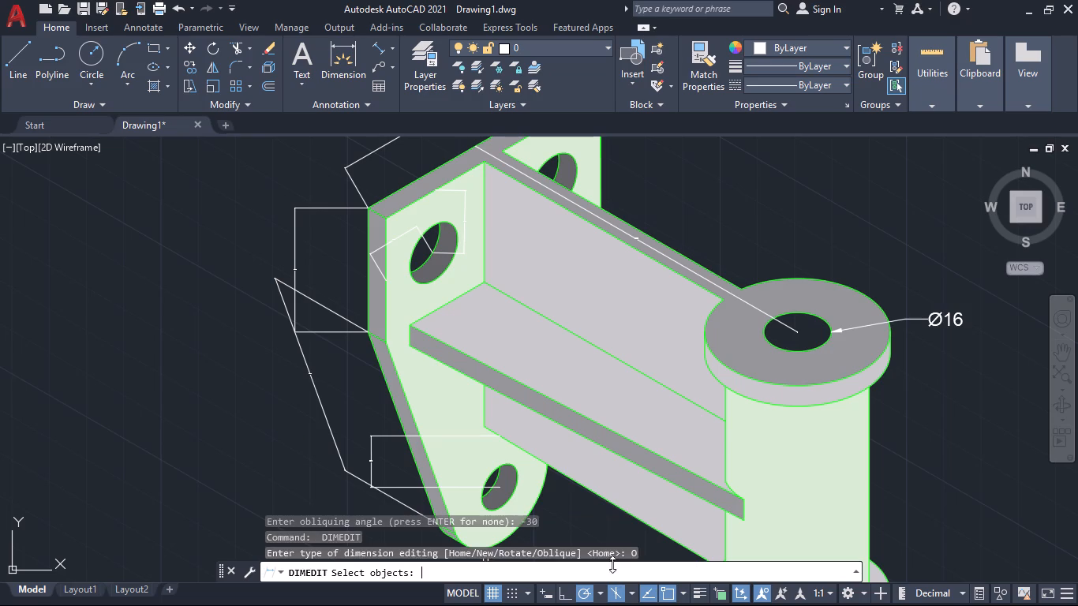
click(321, 403)
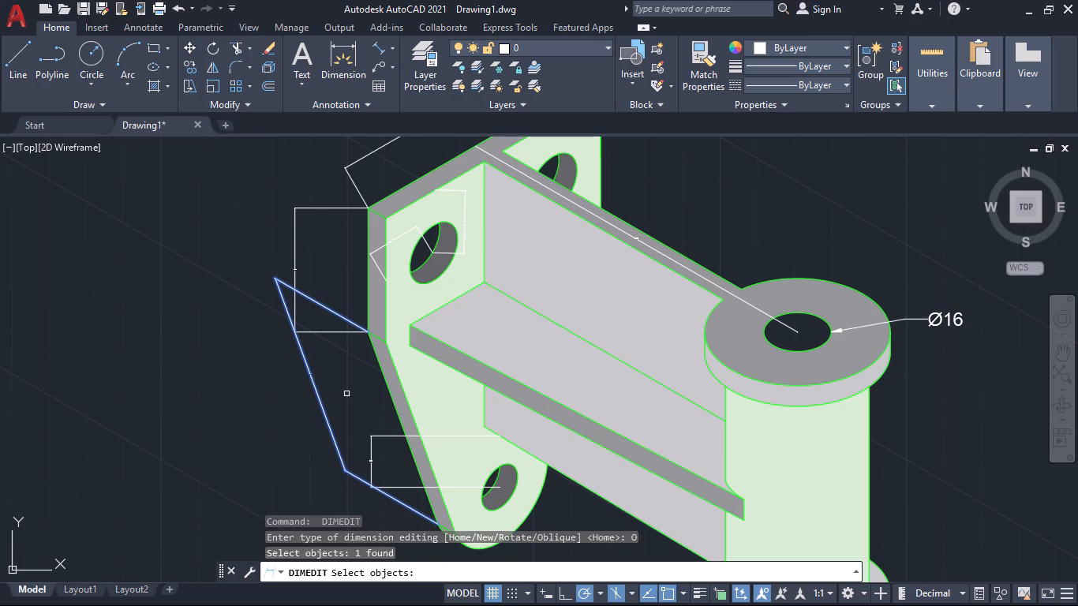
key(Return)
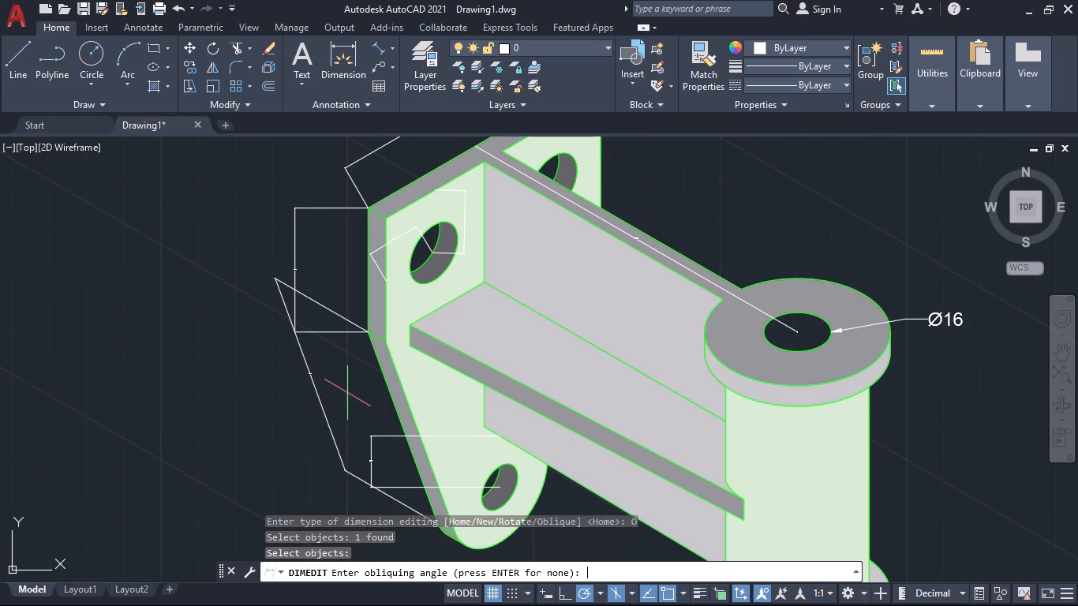
text(-10)
key(Return)
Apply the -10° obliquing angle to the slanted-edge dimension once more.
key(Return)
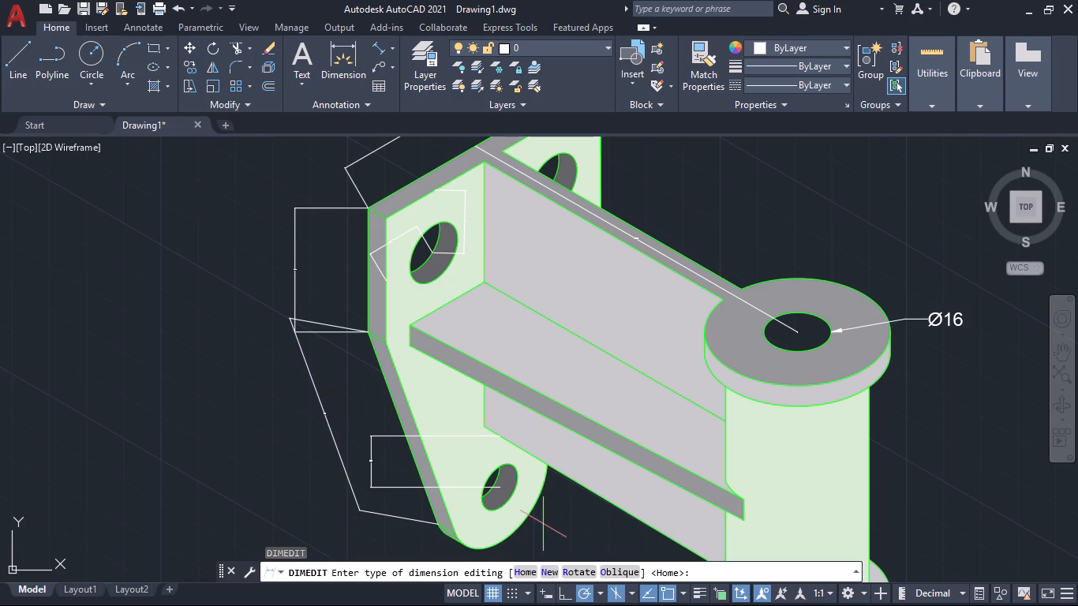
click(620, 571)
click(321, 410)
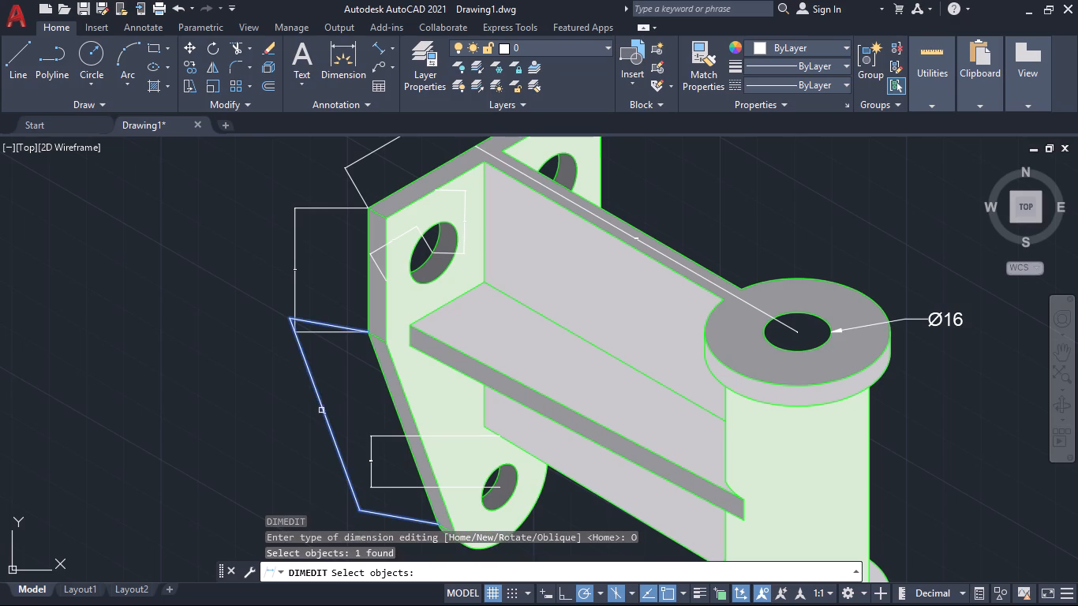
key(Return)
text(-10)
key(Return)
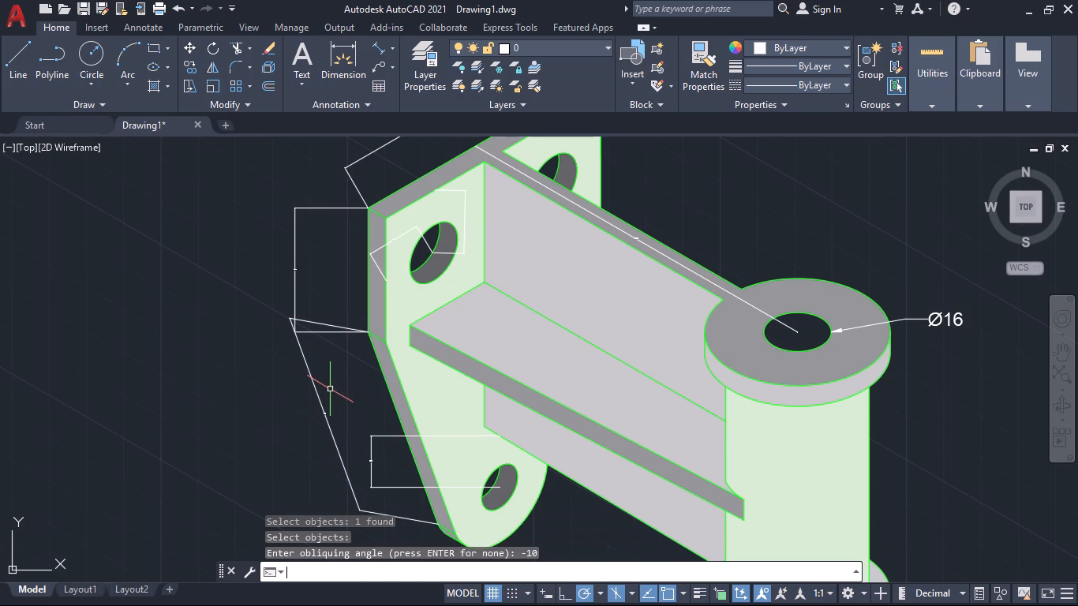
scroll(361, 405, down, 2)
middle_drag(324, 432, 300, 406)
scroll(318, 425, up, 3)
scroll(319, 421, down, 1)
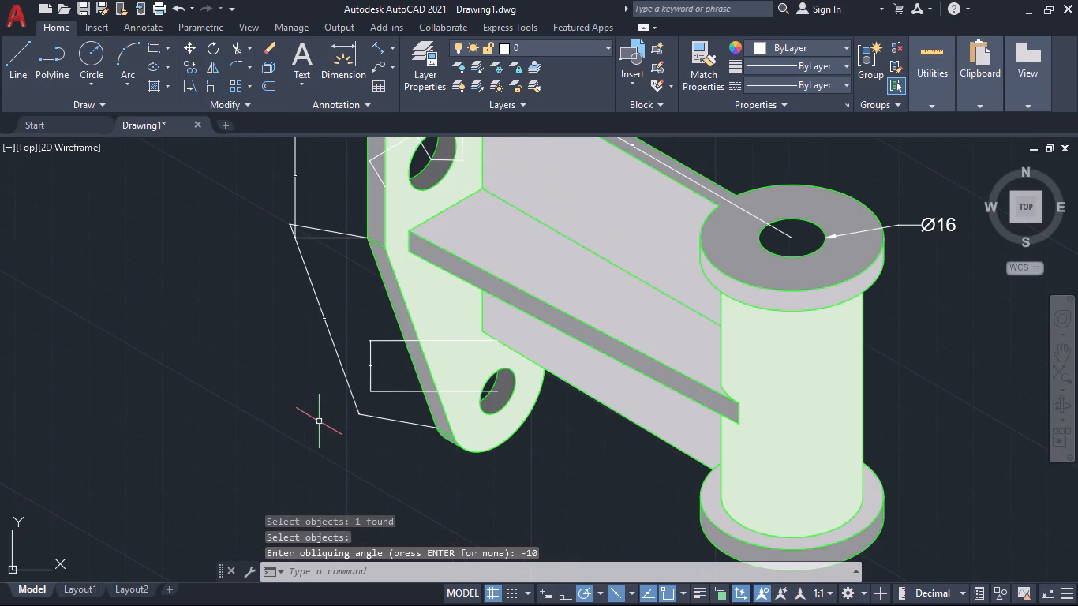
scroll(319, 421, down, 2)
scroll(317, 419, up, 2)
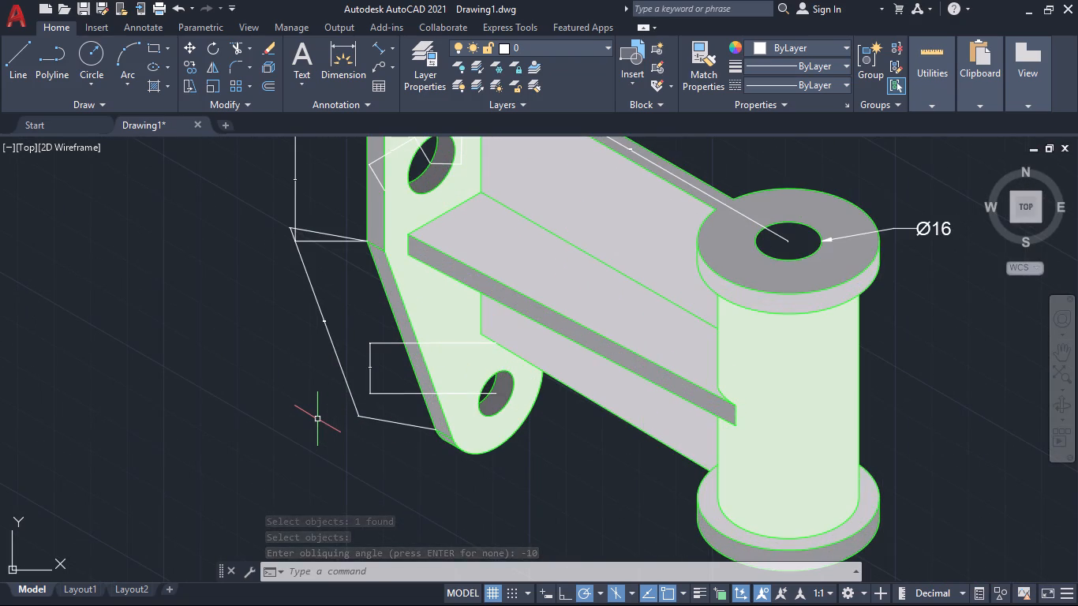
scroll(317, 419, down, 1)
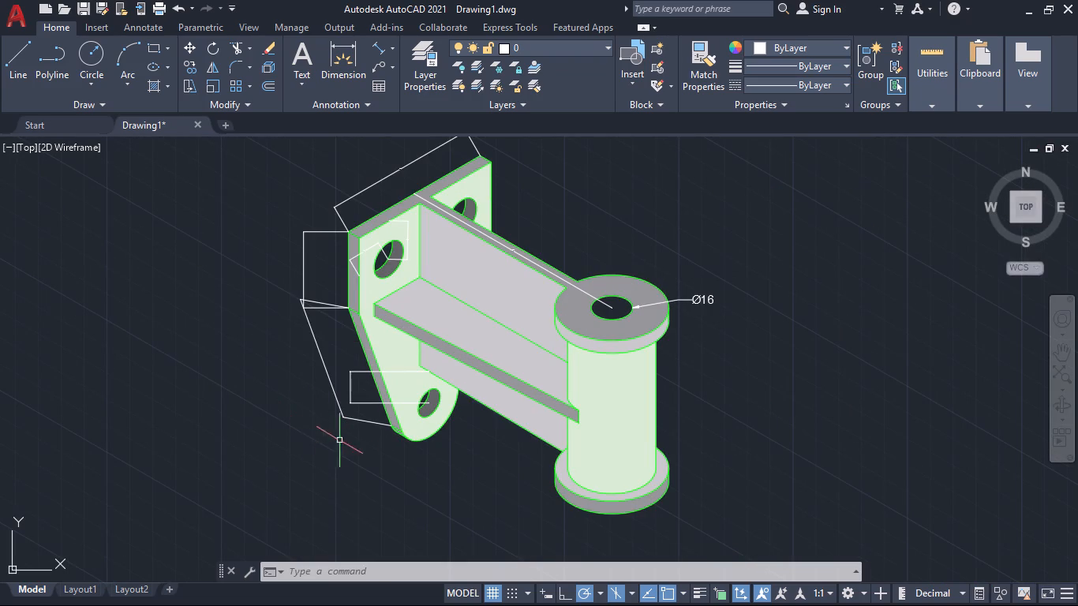
Delete the aligned dimension along the mounting plate's lower slanted edge.
click(334, 395)
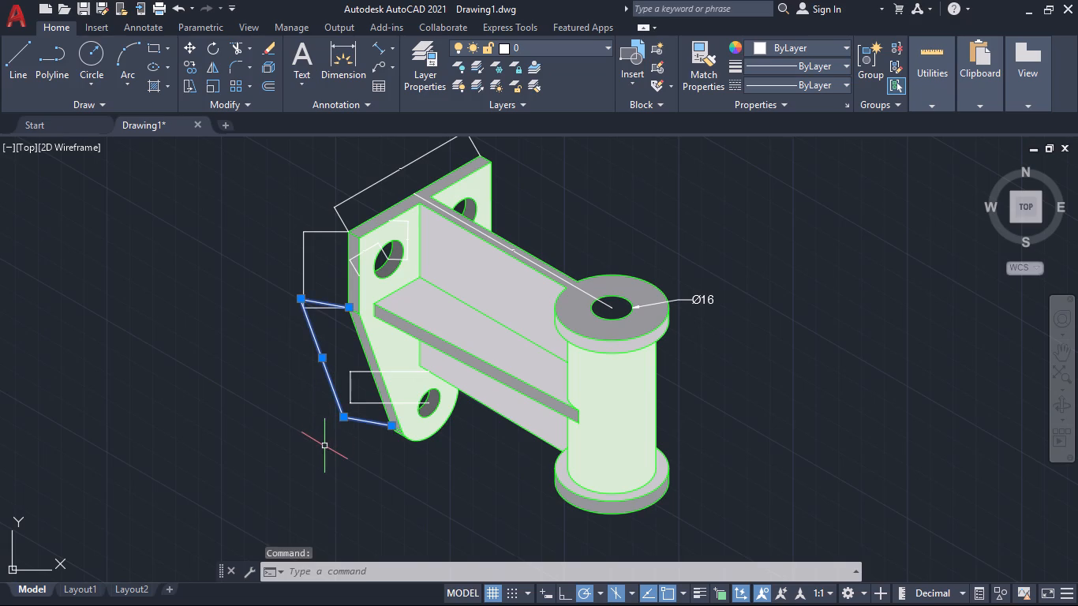
key(Delete)
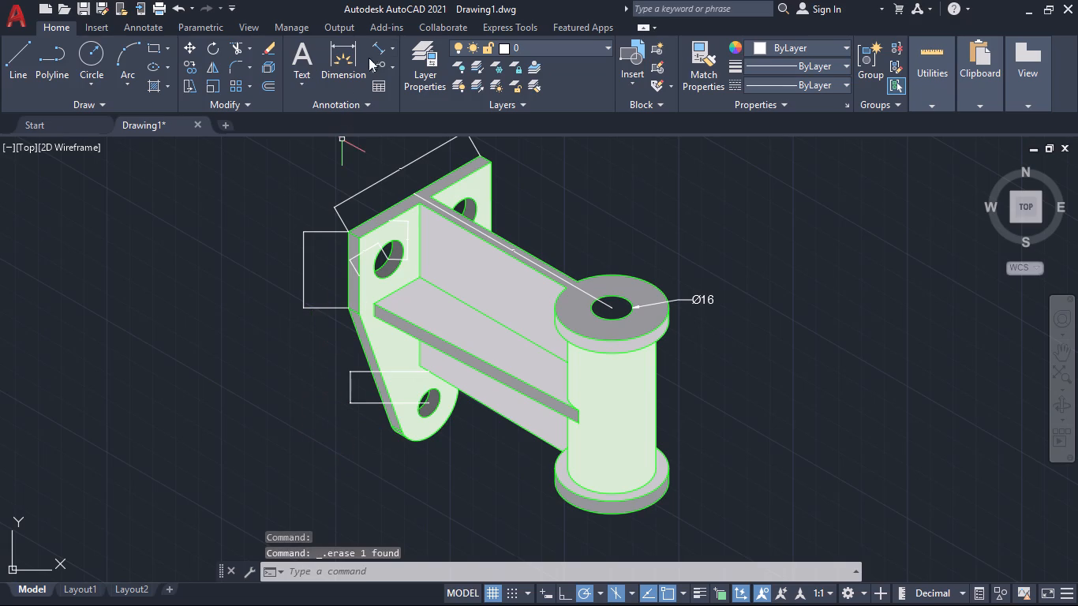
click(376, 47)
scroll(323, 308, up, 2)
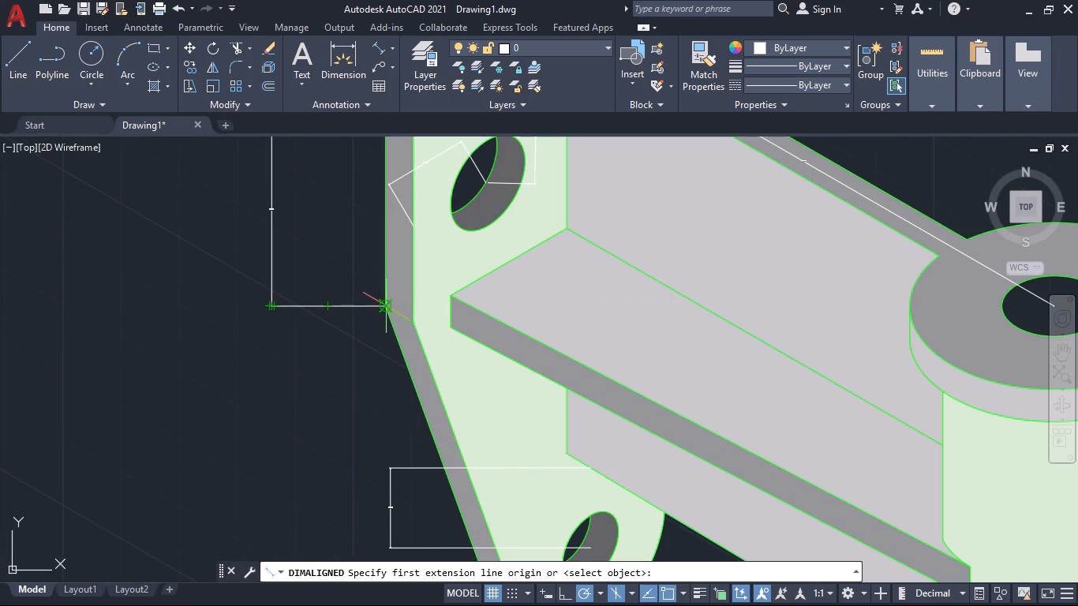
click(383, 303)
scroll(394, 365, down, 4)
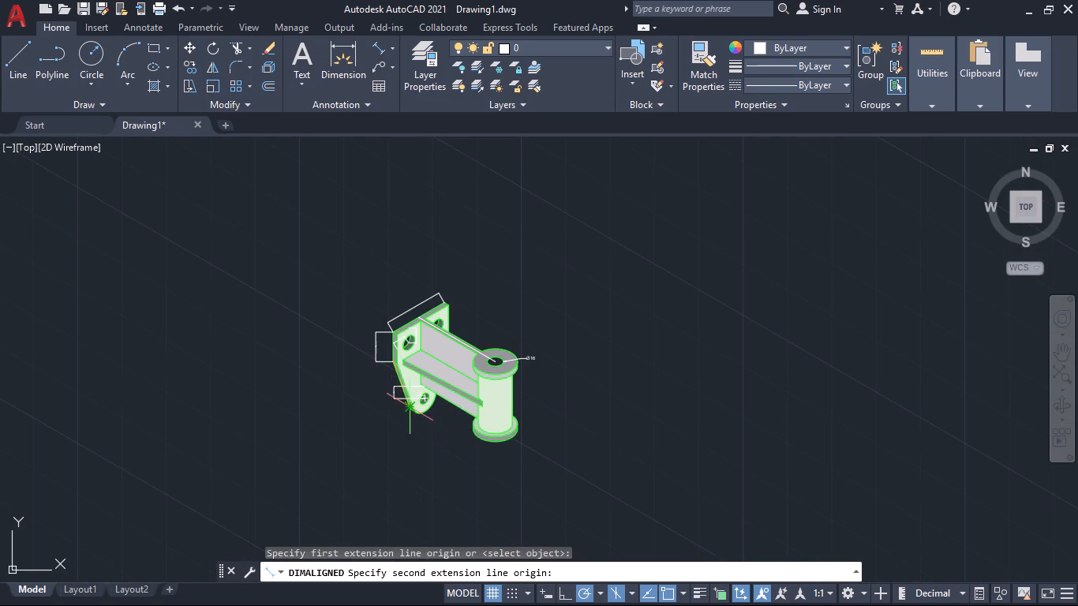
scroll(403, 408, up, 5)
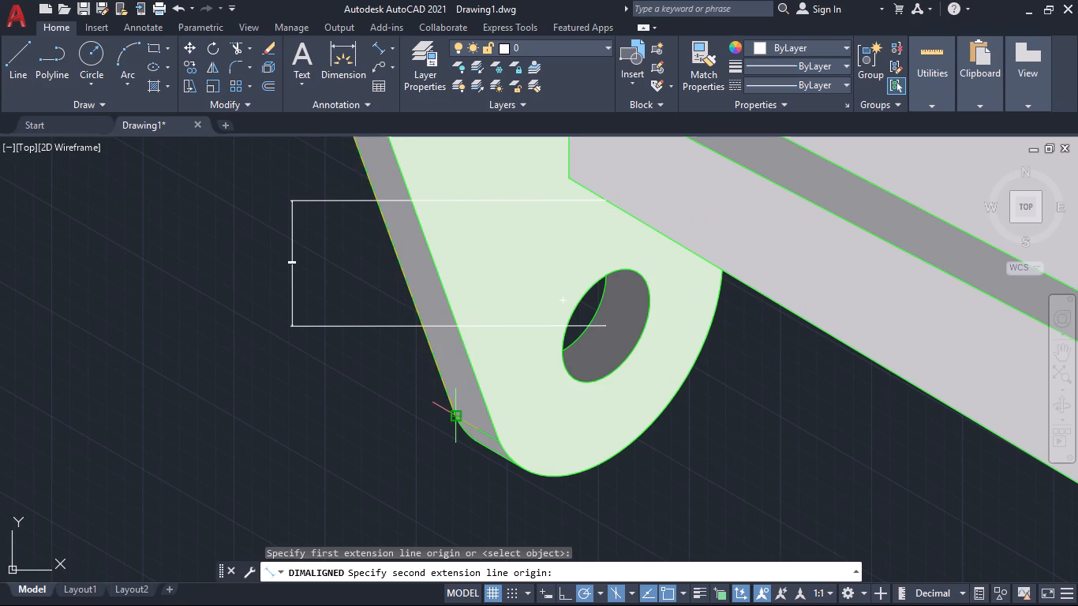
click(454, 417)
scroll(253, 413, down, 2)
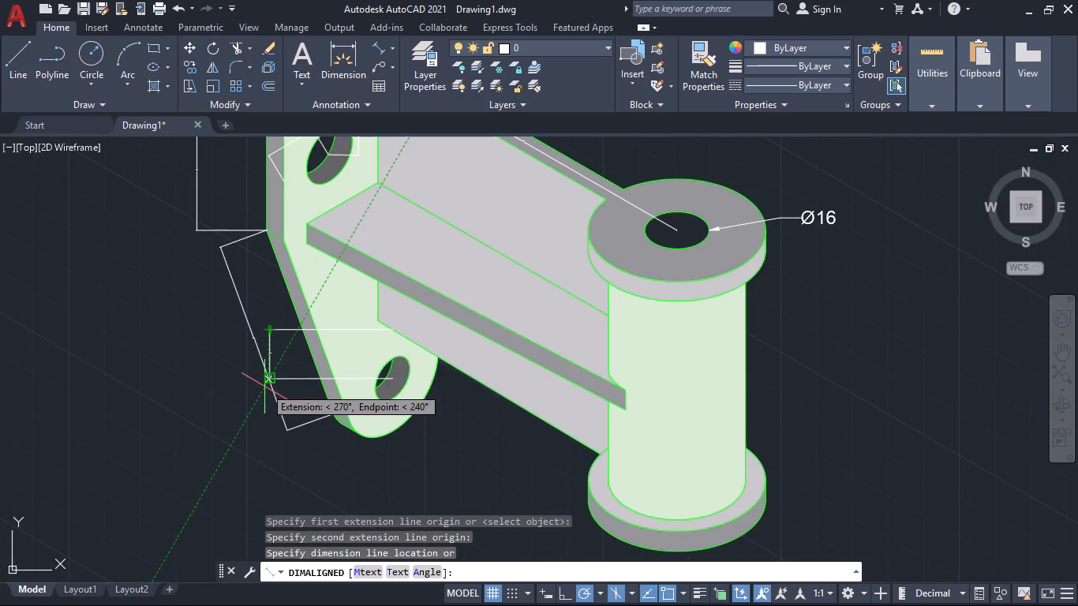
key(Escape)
Draw a horizontal line outward from the lower end of the mounting plate's slanted edge, extending past the existing vertical dimension.
click(6, 62)
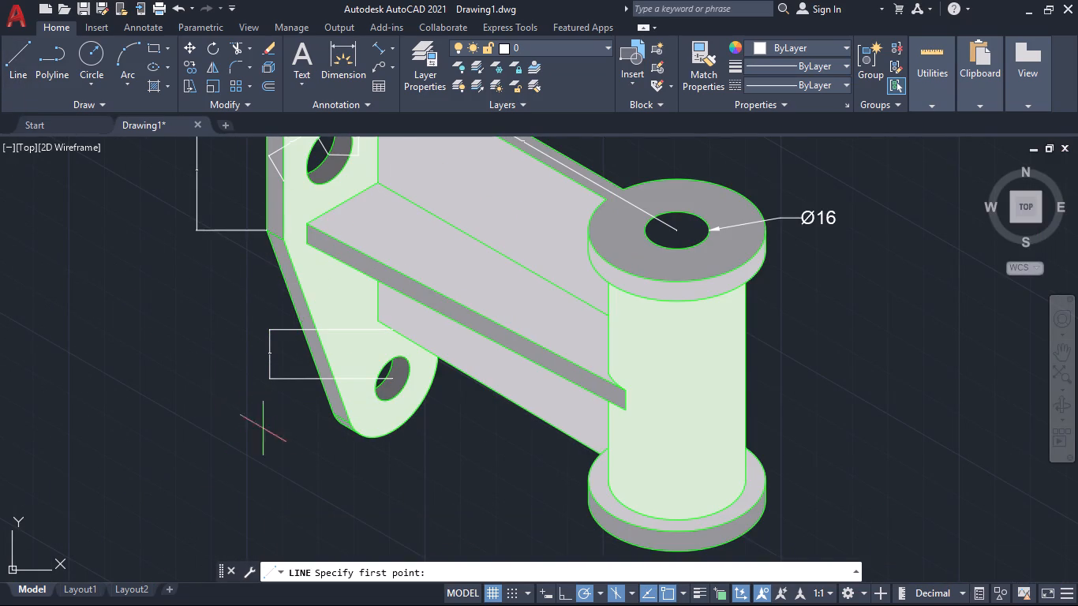
click(333, 413)
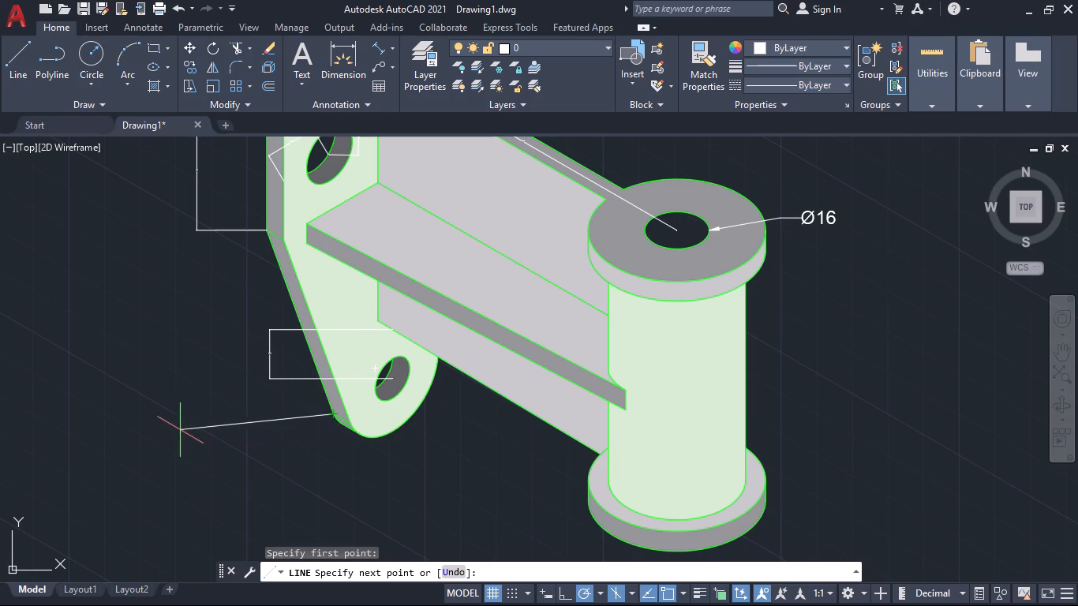
click(134, 407)
key(Escape)
key(grave)
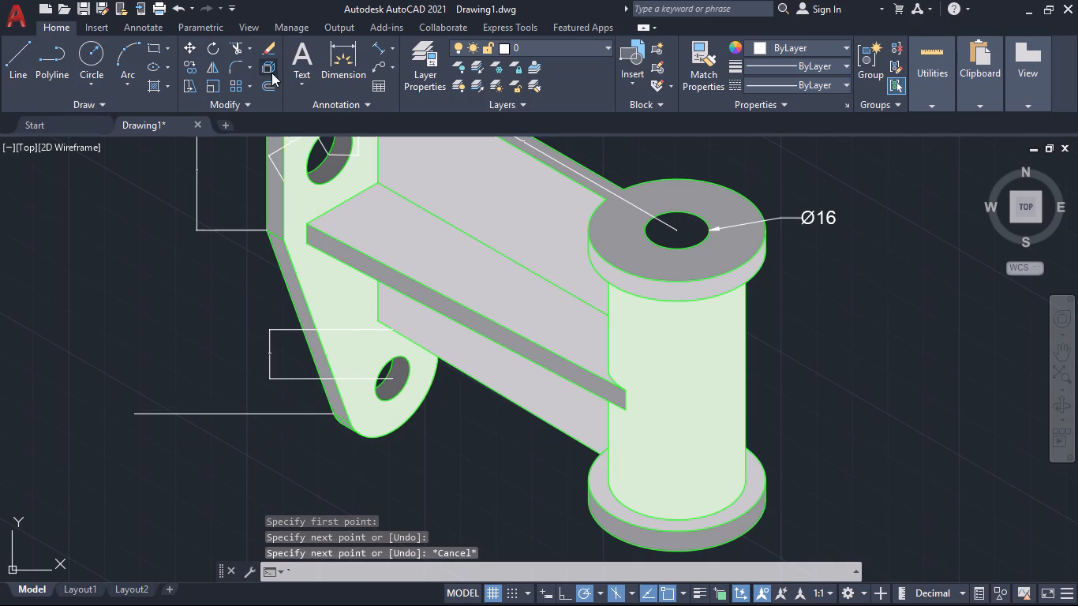
Add a vertical aligned dimension from the slanted edge's upper corner down to the horizontal line, lined up with the vertical dimension above.
click(375, 47)
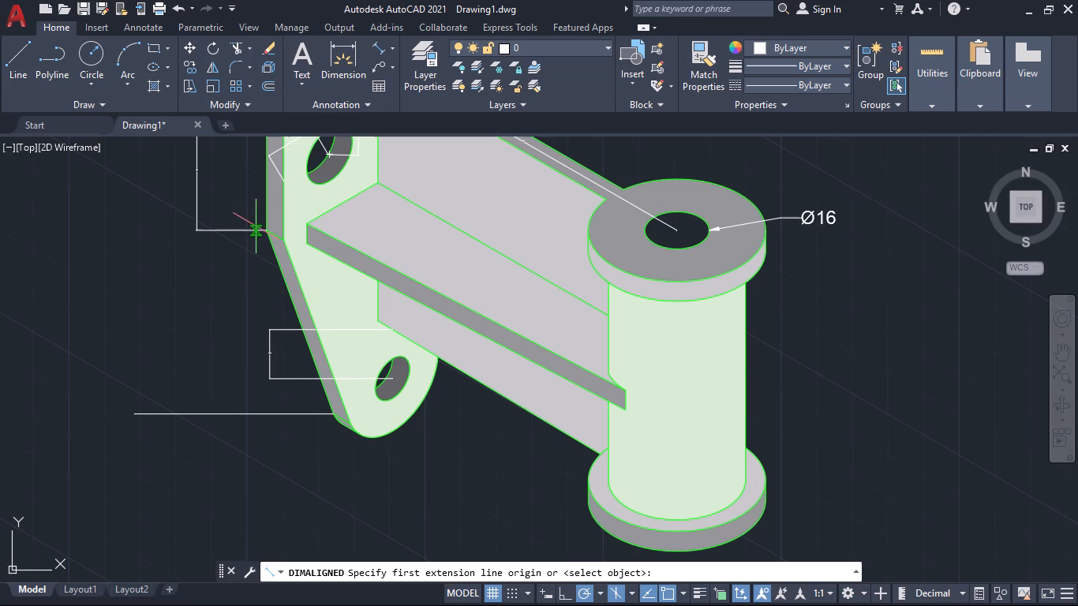
click(266, 232)
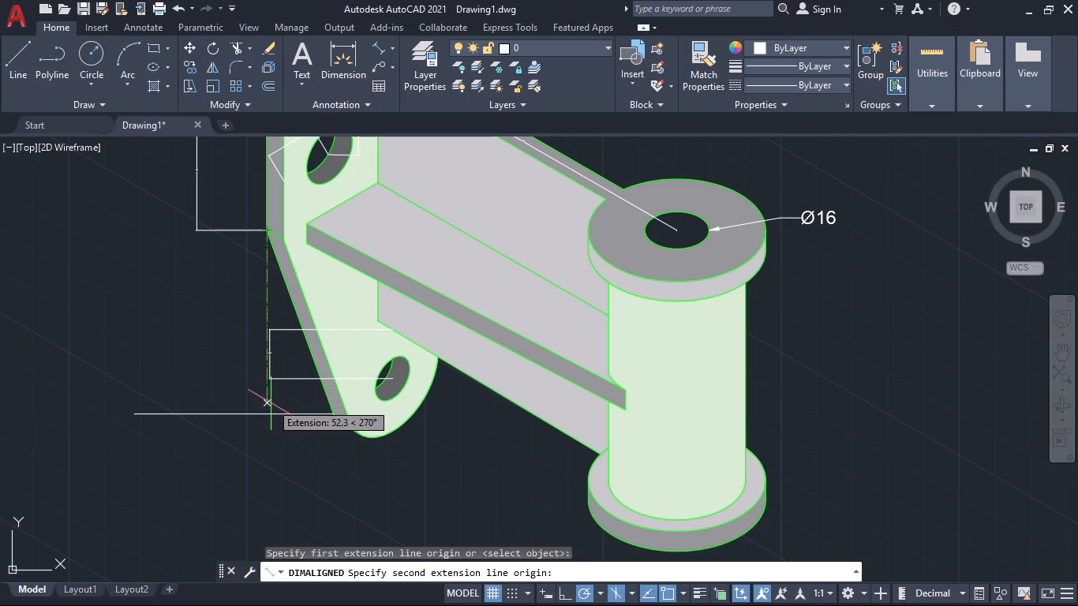
click(271, 410)
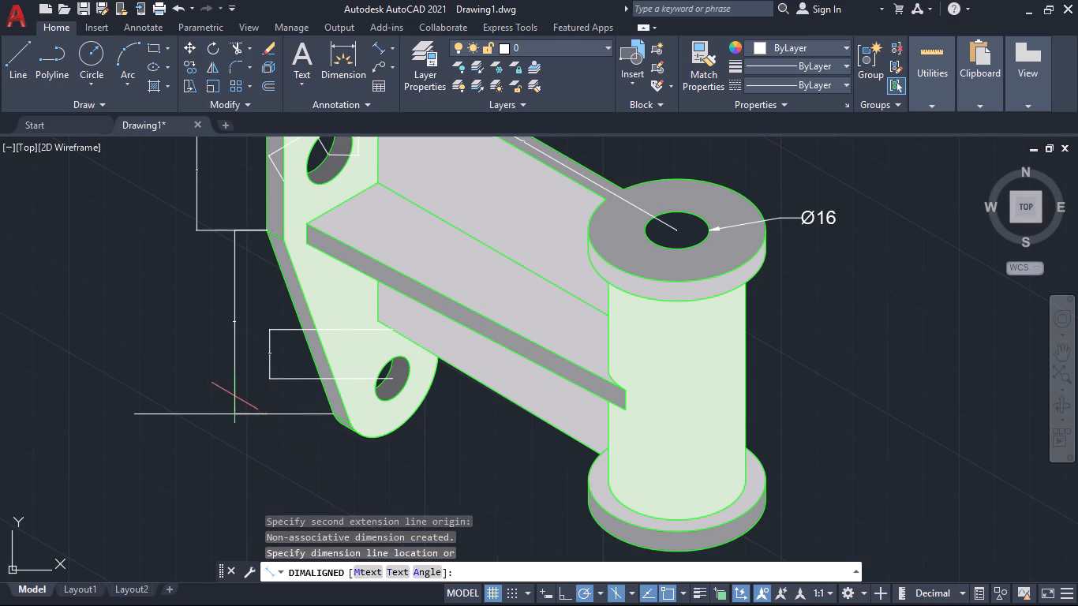
click(197, 376)
scroll(197, 322, up, 4)
scroll(201, 322, down, 3)
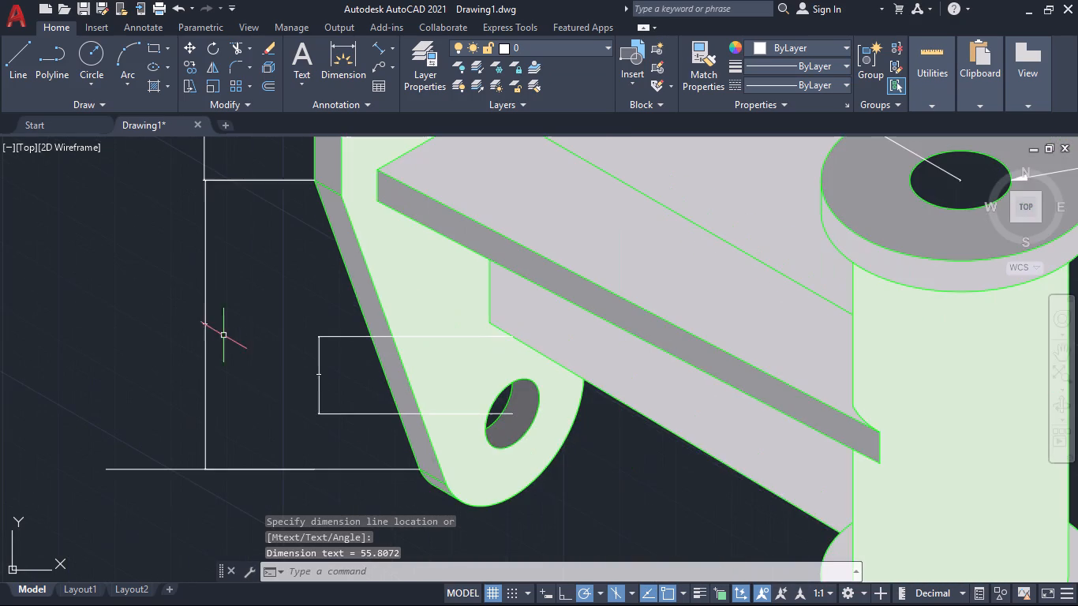
scroll(334, 405, down, 1)
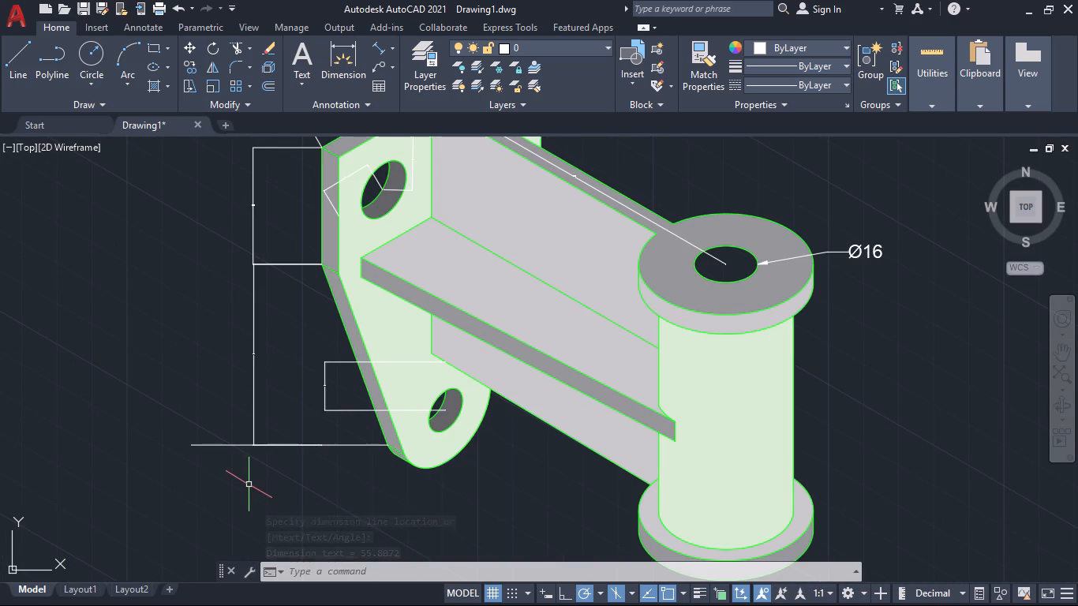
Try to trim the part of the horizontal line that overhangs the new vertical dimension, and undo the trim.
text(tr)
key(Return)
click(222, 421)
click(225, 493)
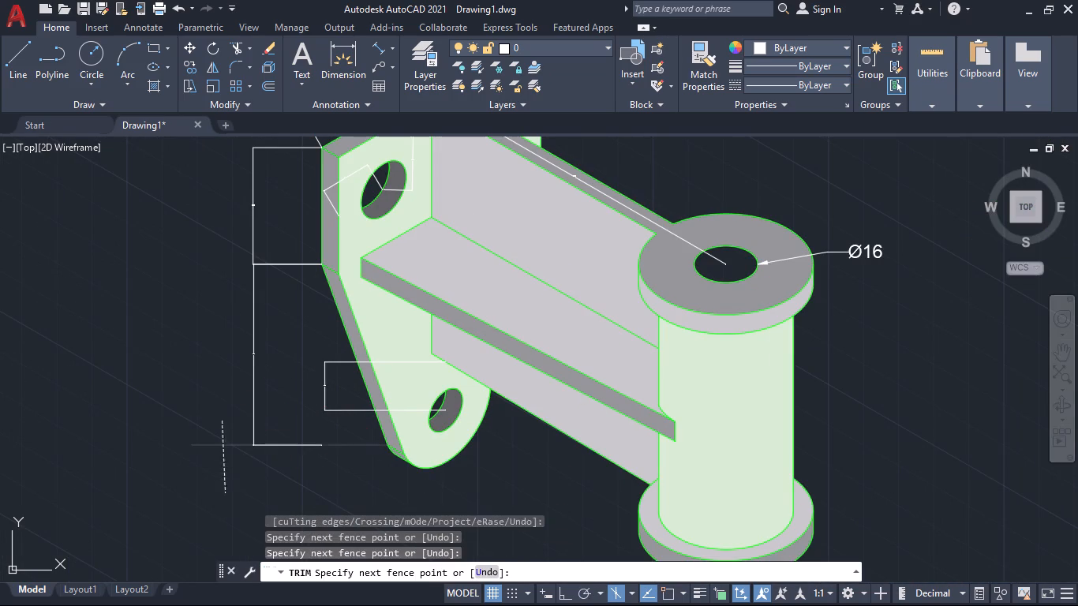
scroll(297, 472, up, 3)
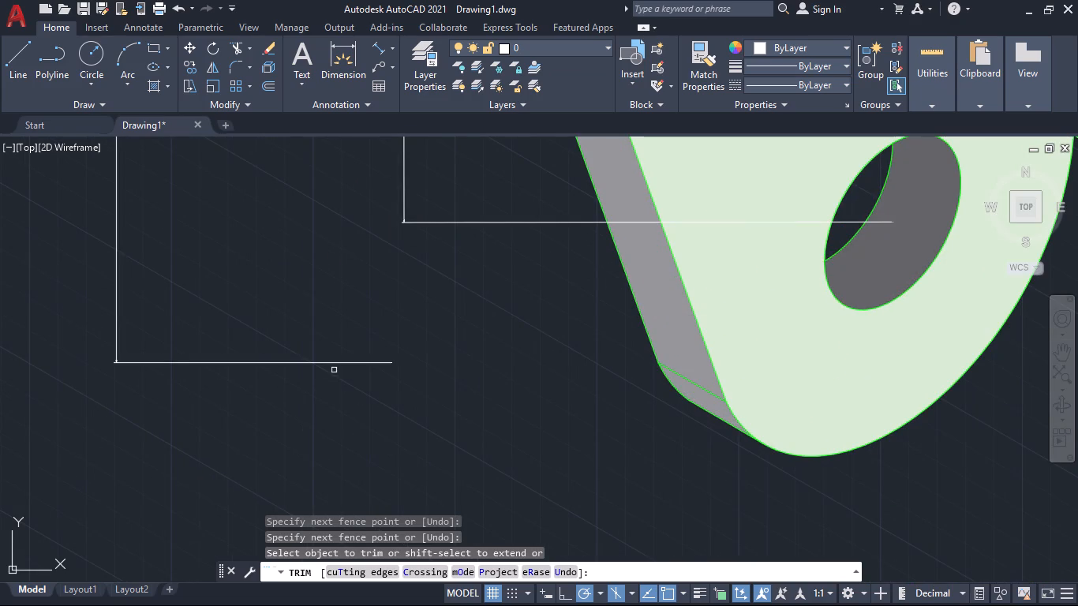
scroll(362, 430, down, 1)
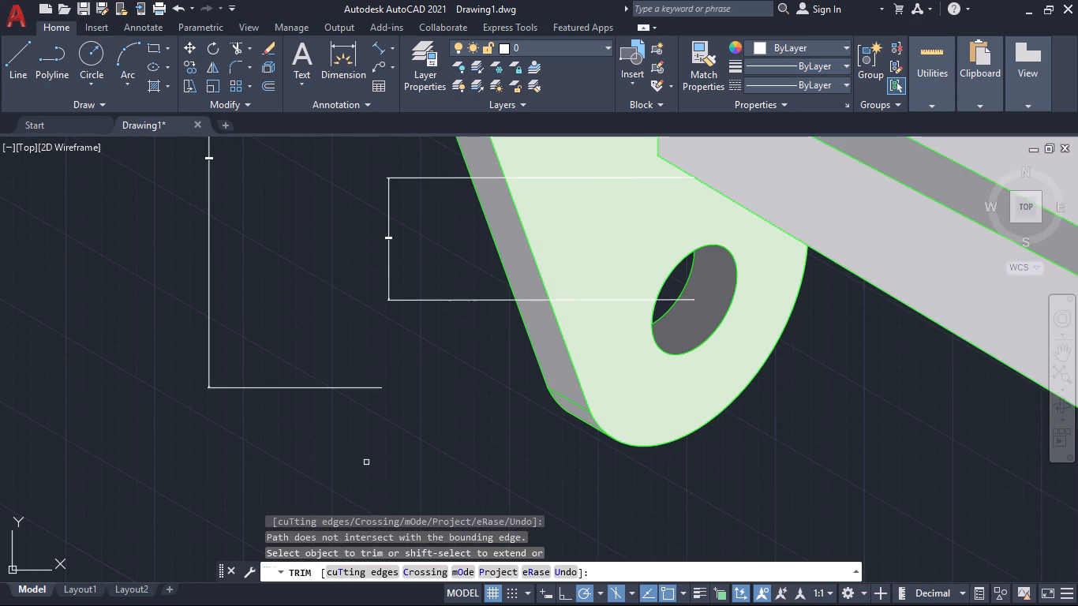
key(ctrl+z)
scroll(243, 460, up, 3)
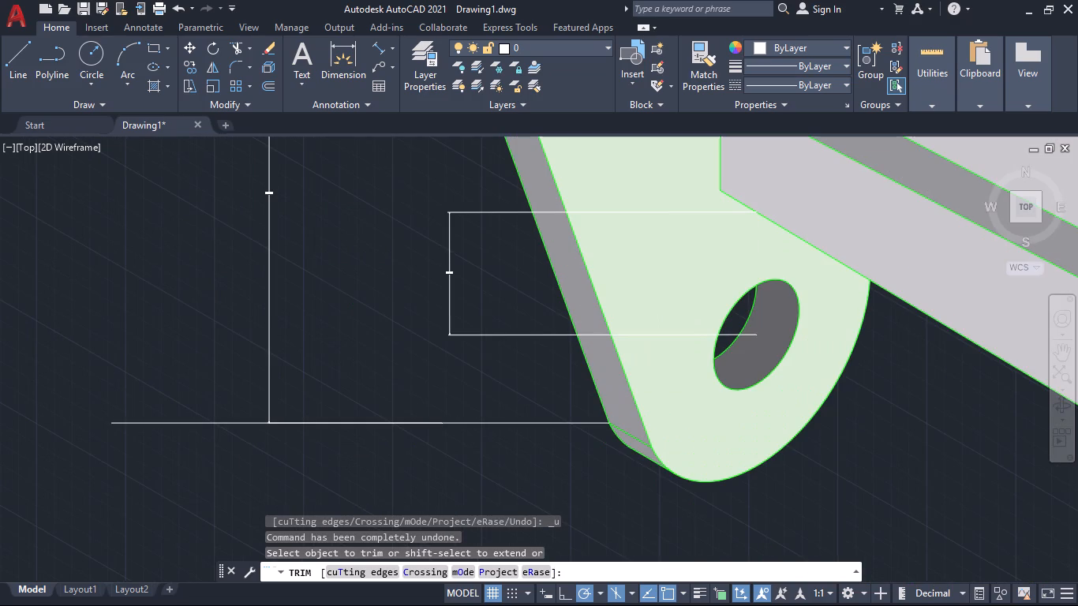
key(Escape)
Draw a short diagonal helper line across the new vertical dimension's lower corner, crossing the horizontal line.
key(l)
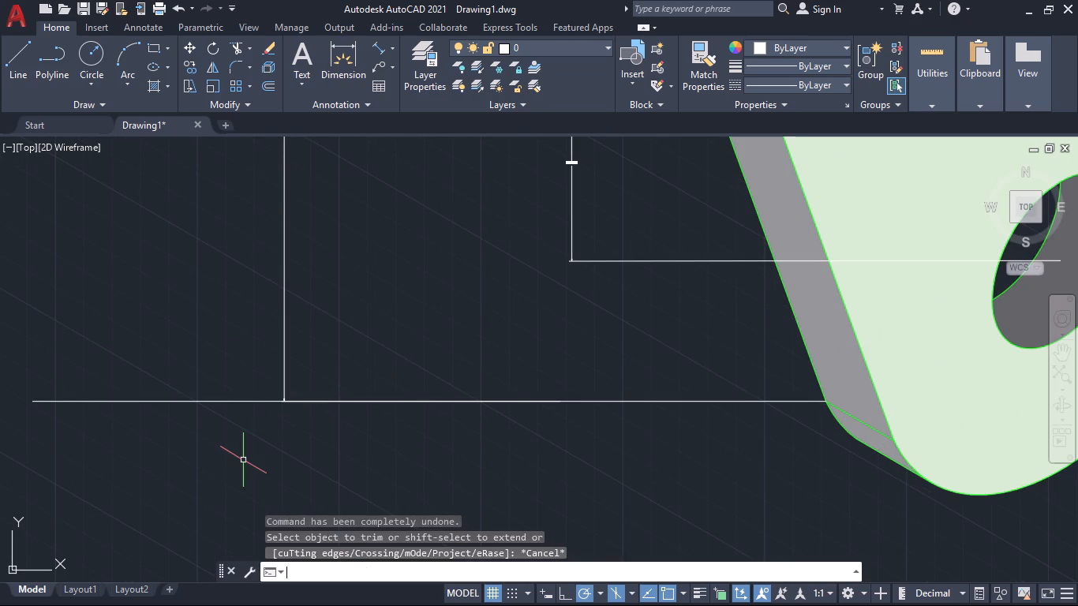
key(Return)
scroll(256, 408, up, 3)
click(312, 346)
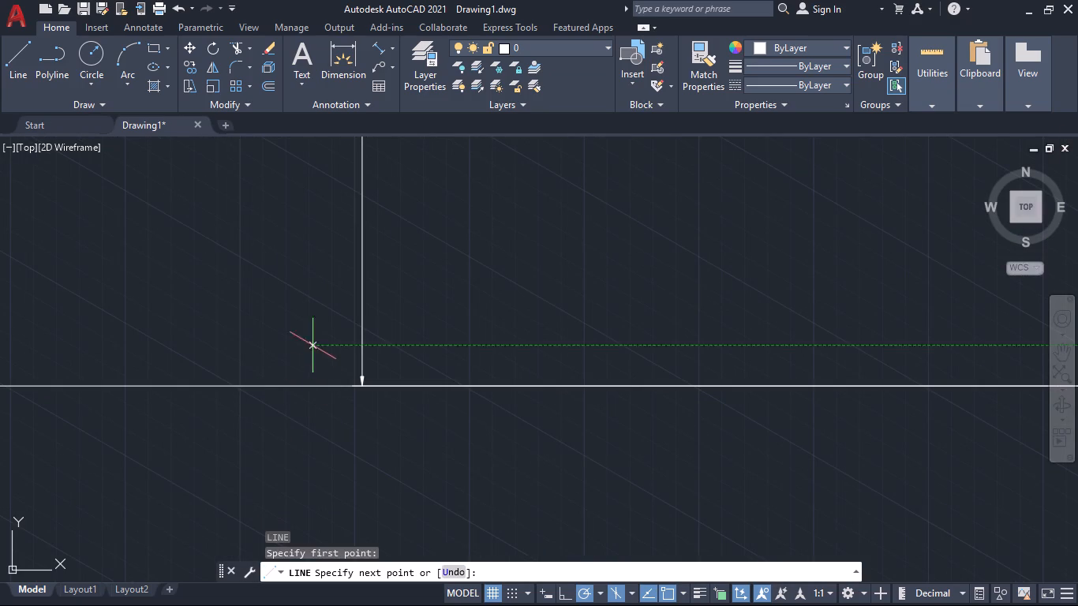
click(388, 413)
scroll(394, 439, down, 1)
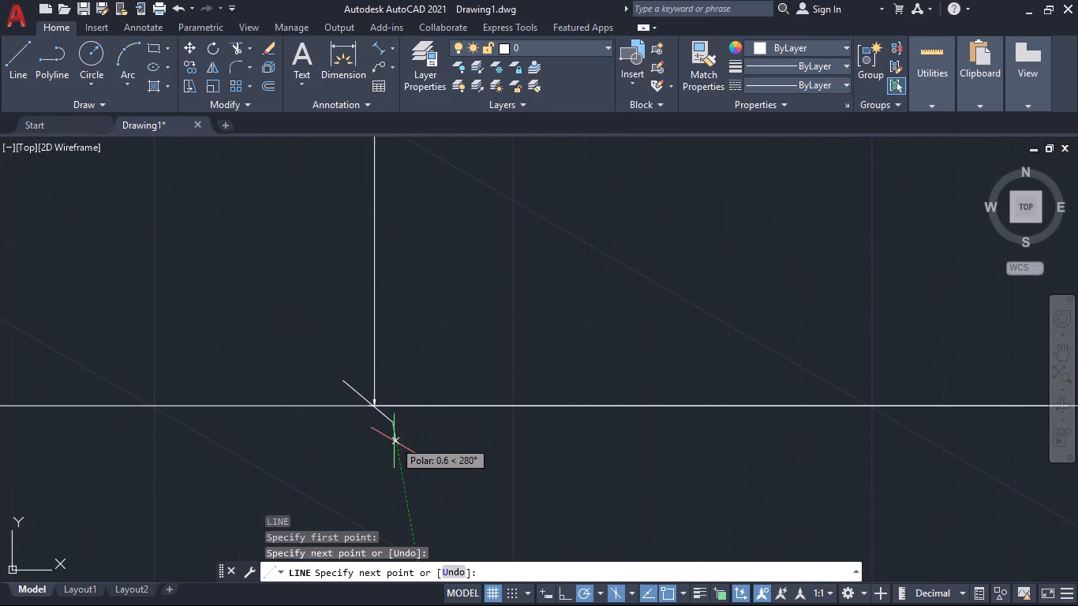
key(Escape)
Trim off the horizontal line's overhang beyond the vertical dimension, using the diagonal helper line as the cutting edge.
text(tr)
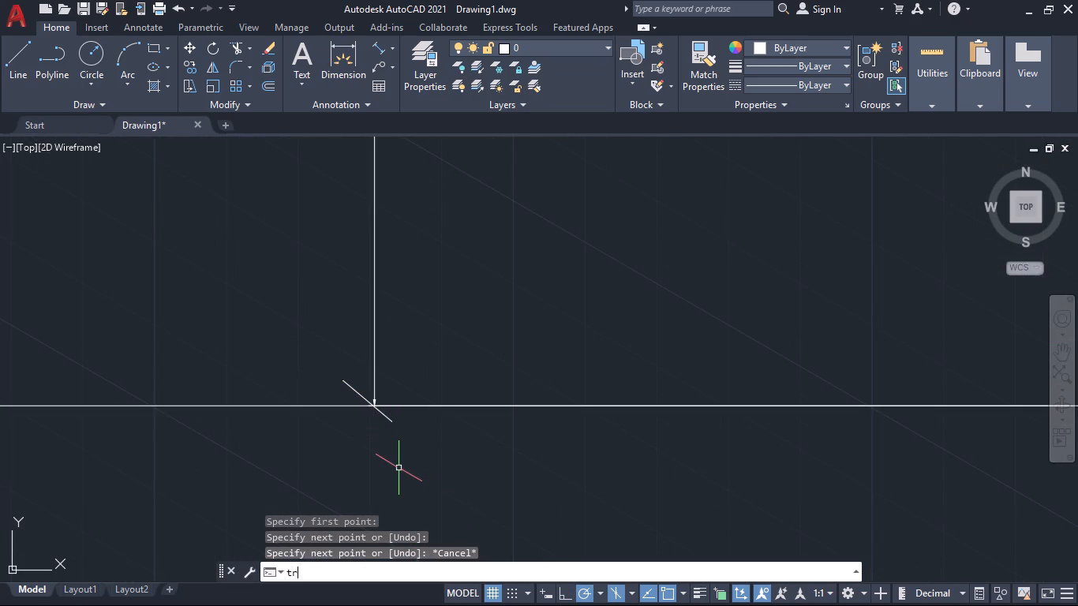
key(Return)
click(231, 342)
click(269, 435)
scroll(314, 432, down, 6)
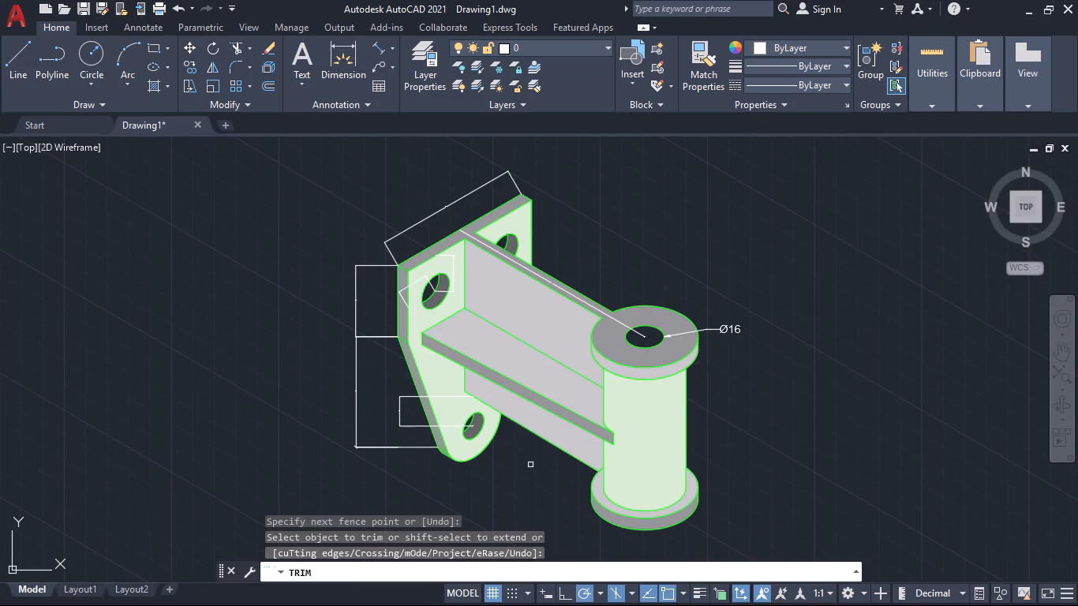
Trim away both remaining pieces of the diagonal helper line at the dimension's lower corner.
middle_drag(530, 466, 459, 376)
scroll(417, 267, up, 3)
scroll(417, 267, down, 1)
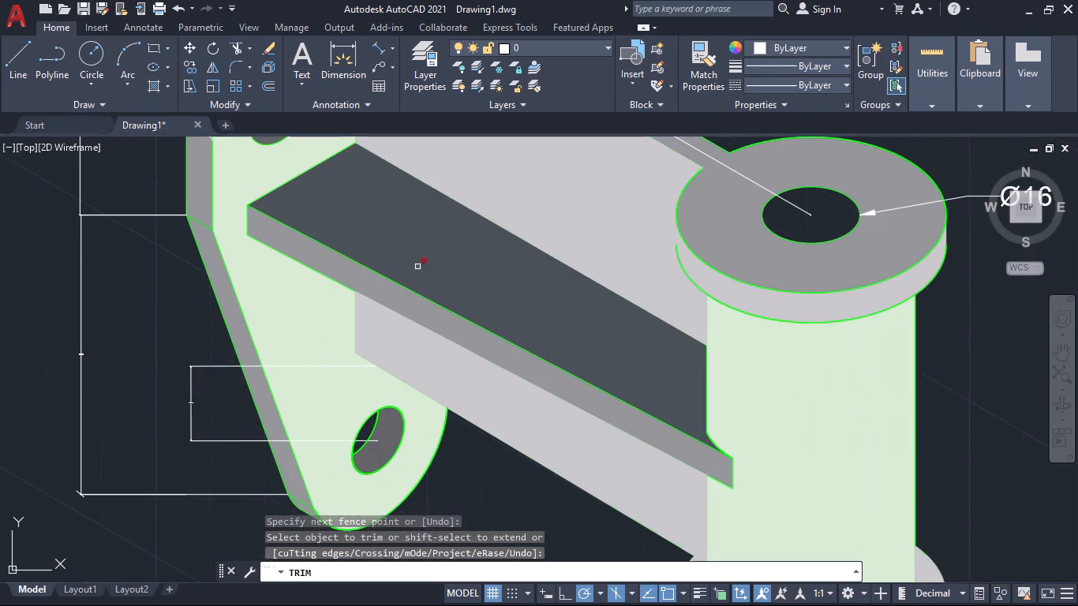
scroll(444, 358, down, 3)
scroll(350, 412, up, 2)
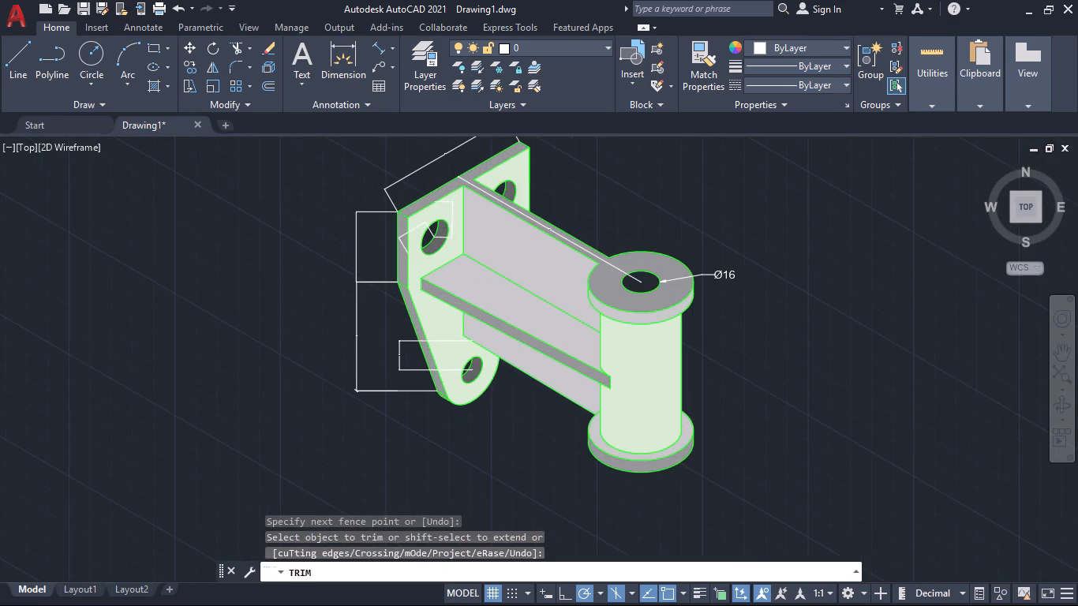
scroll(345, 386, up, 4)
click(426, 344)
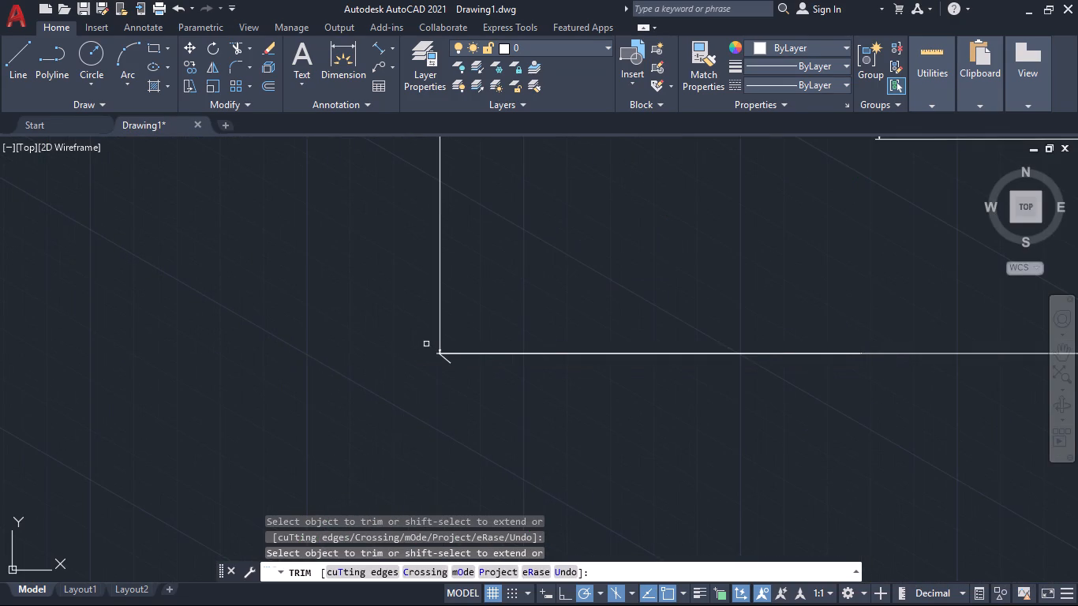
click(445, 361)
scroll(469, 392, down, 3)
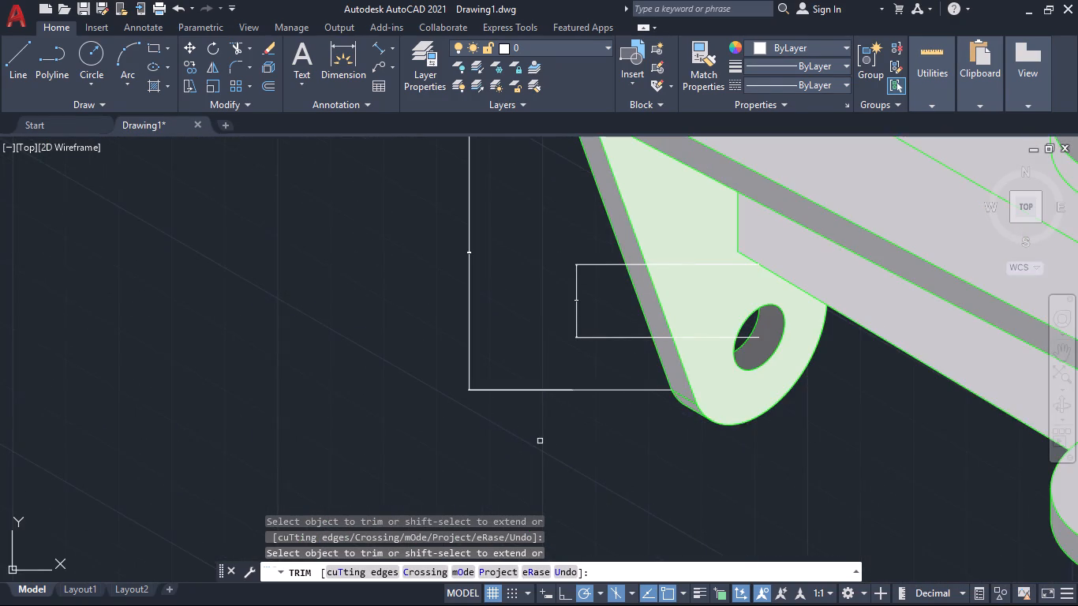
middle_drag(555, 444, 426, 445)
scroll(473, 438, down, 4)
middle_drag(519, 455, 445, 437)
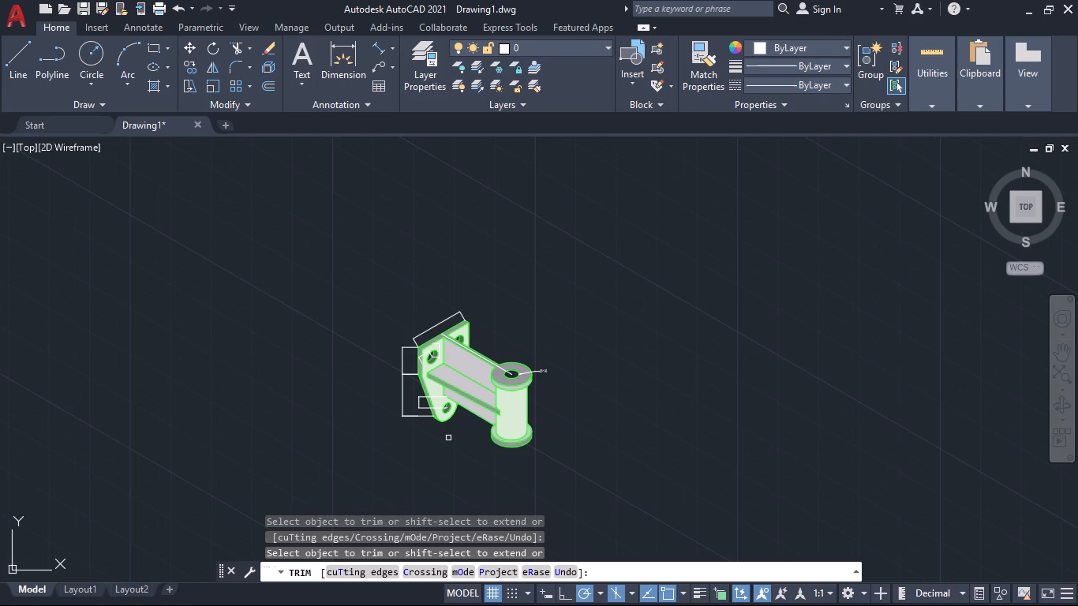
scroll(437, 452, up, 3)
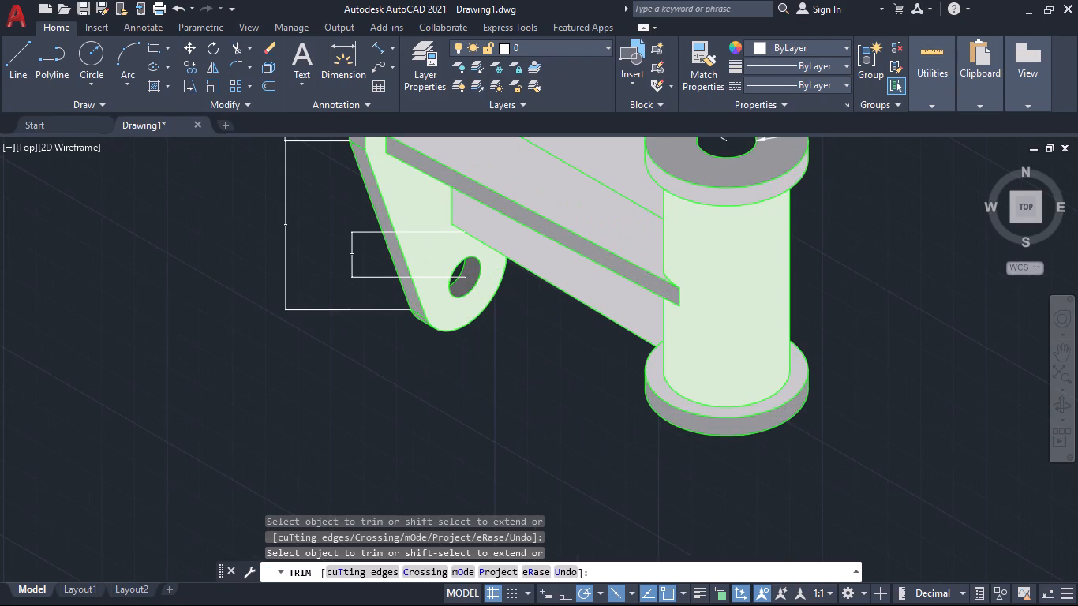
key(grave)
scroll(521, 430, down, 1)
scroll(518, 429, up, 2)
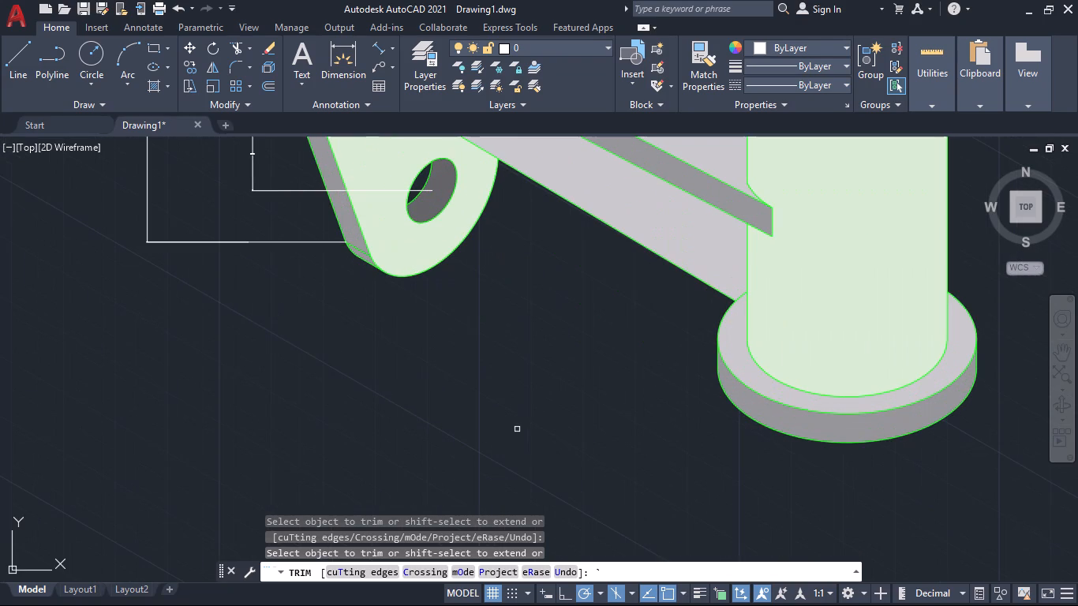
key(Escape)
Draw a leader from the lower hole's edge, about 19 units straight down plus a short leg away from the cylinder, annotated 3x12.
text(lea)
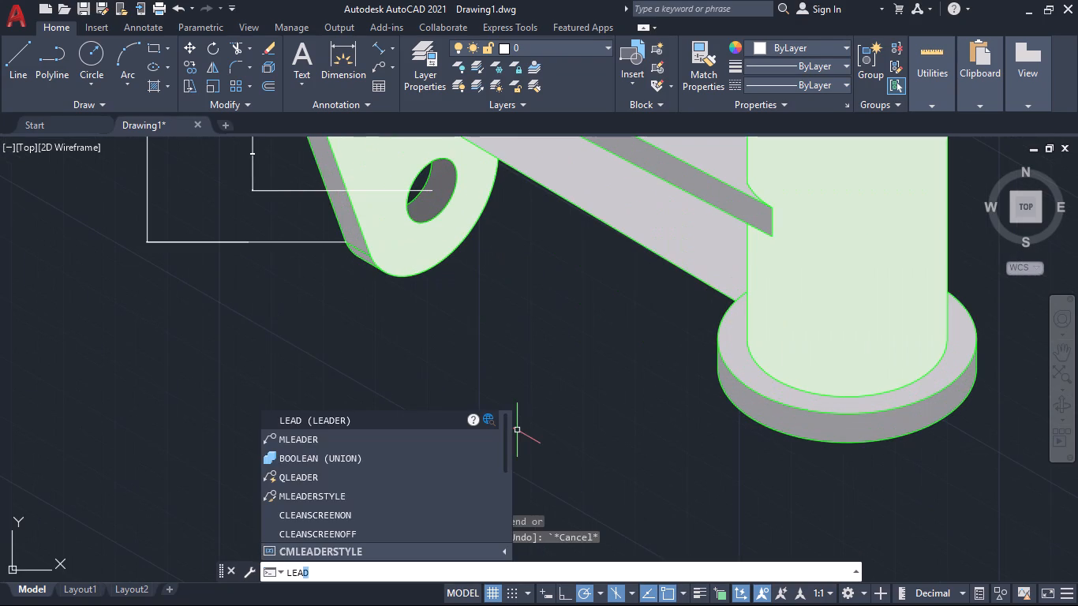
click(358, 428)
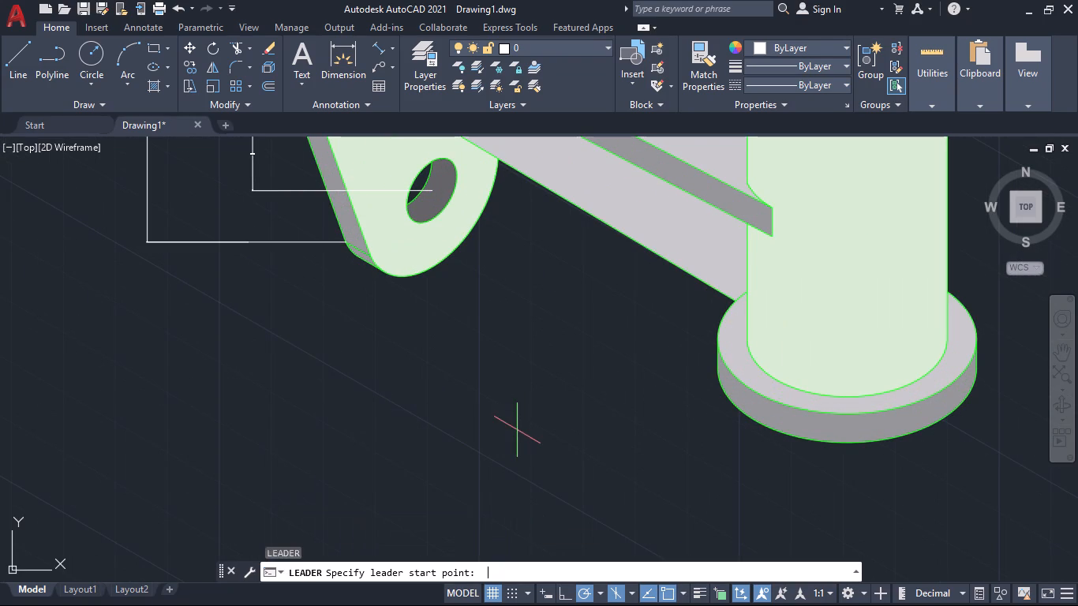
click(414, 223)
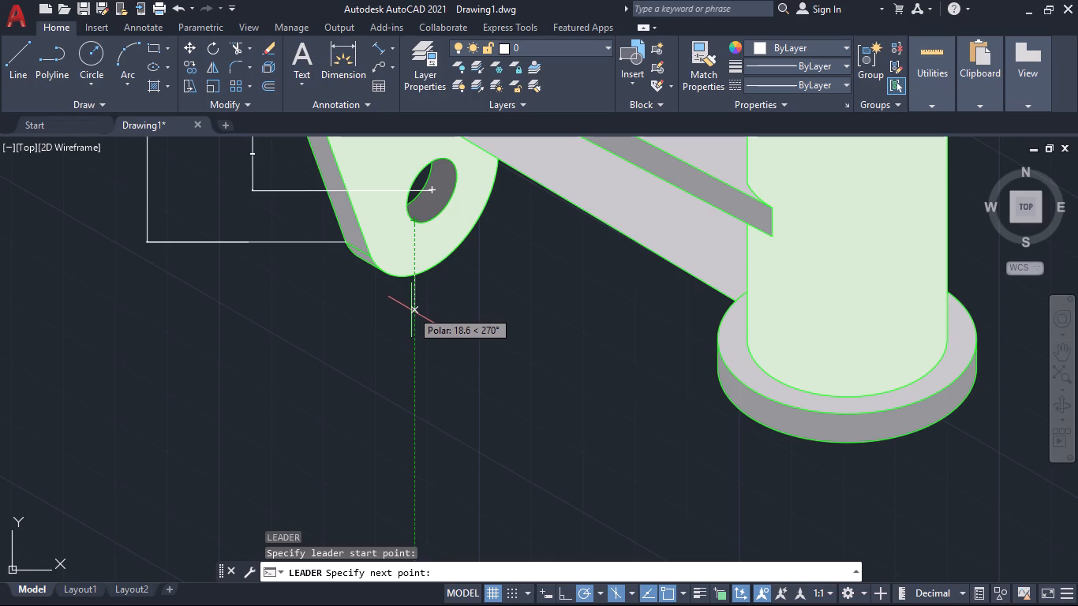
click(415, 314)
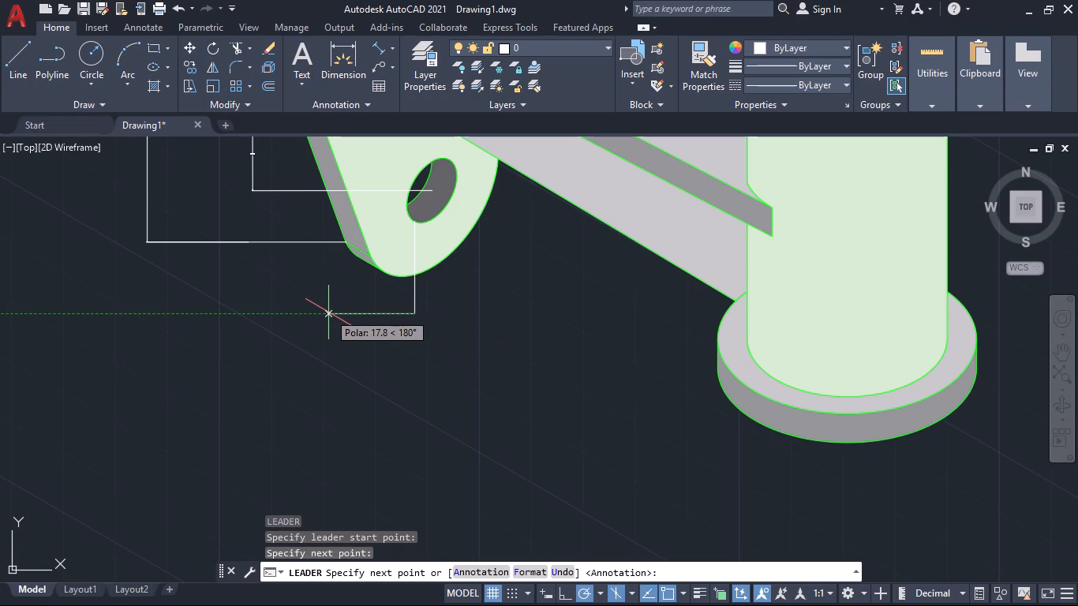
click(372, 314)
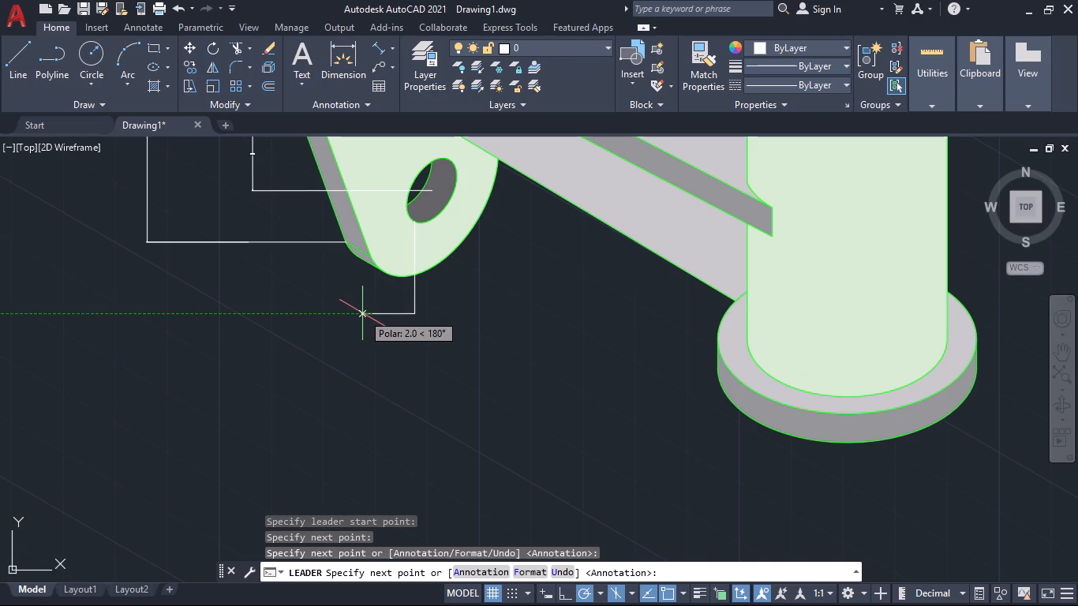
key(Return)
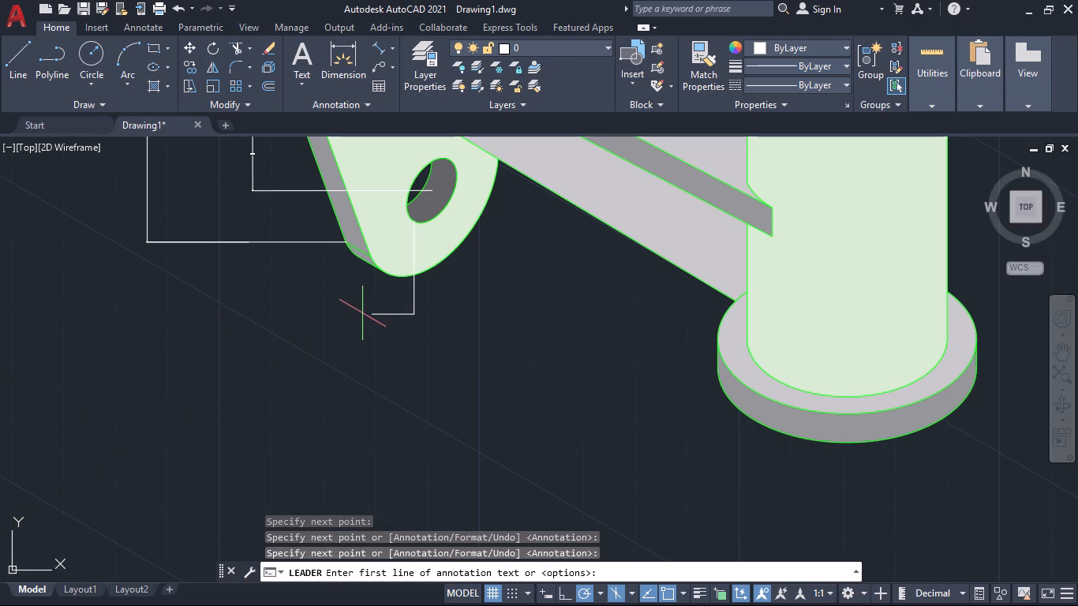
key(3)
key(x)
text(12)
key(Return)
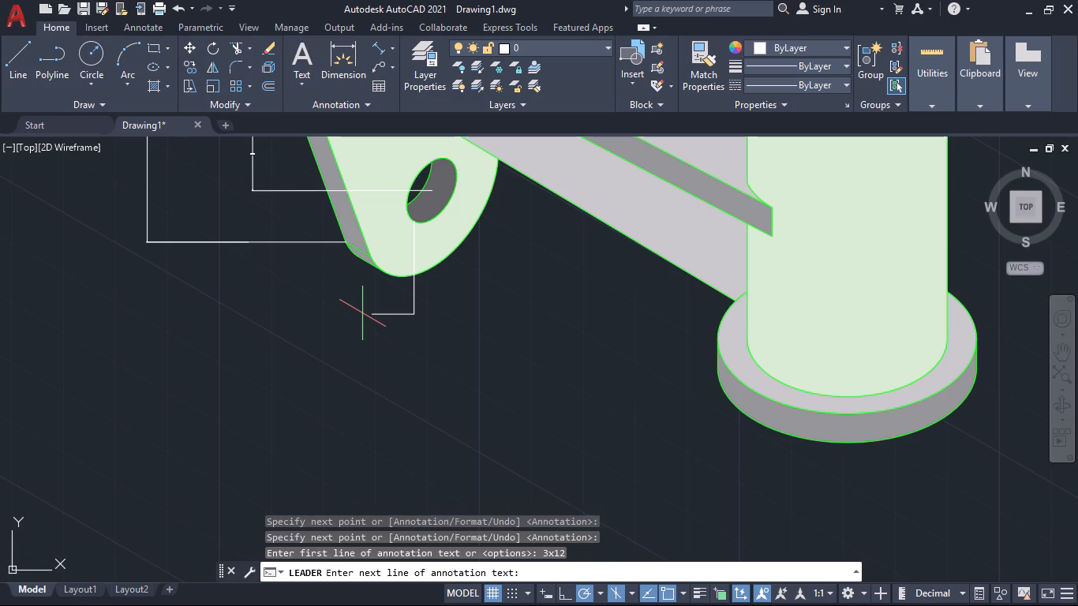
key(Return)
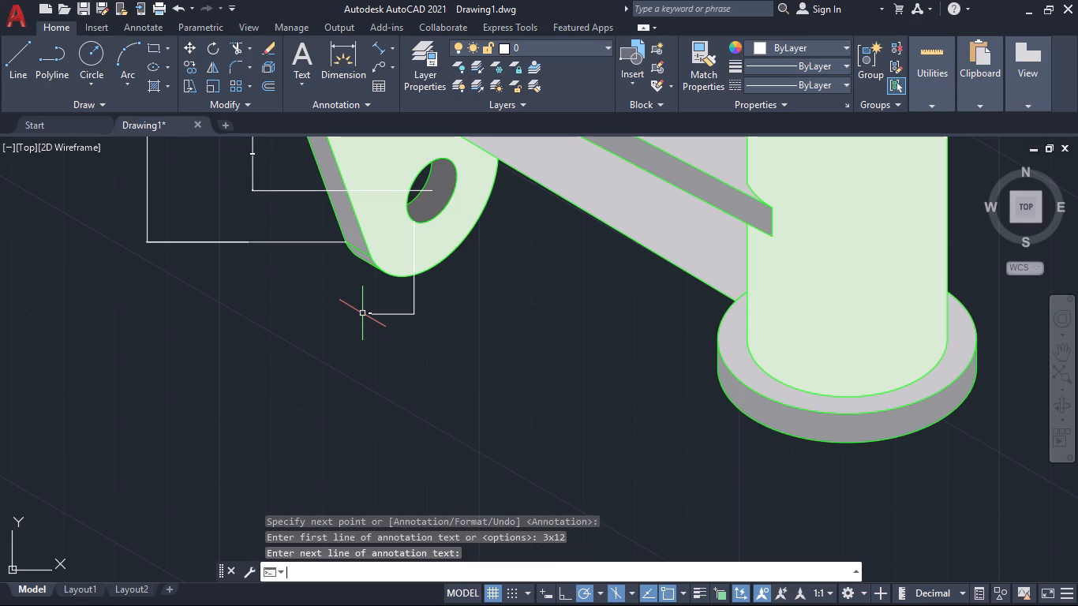
Set the text height of the whole 3x12 leader note to 4.
scroll(368, 317, up, 4)
double_click(369, 298)
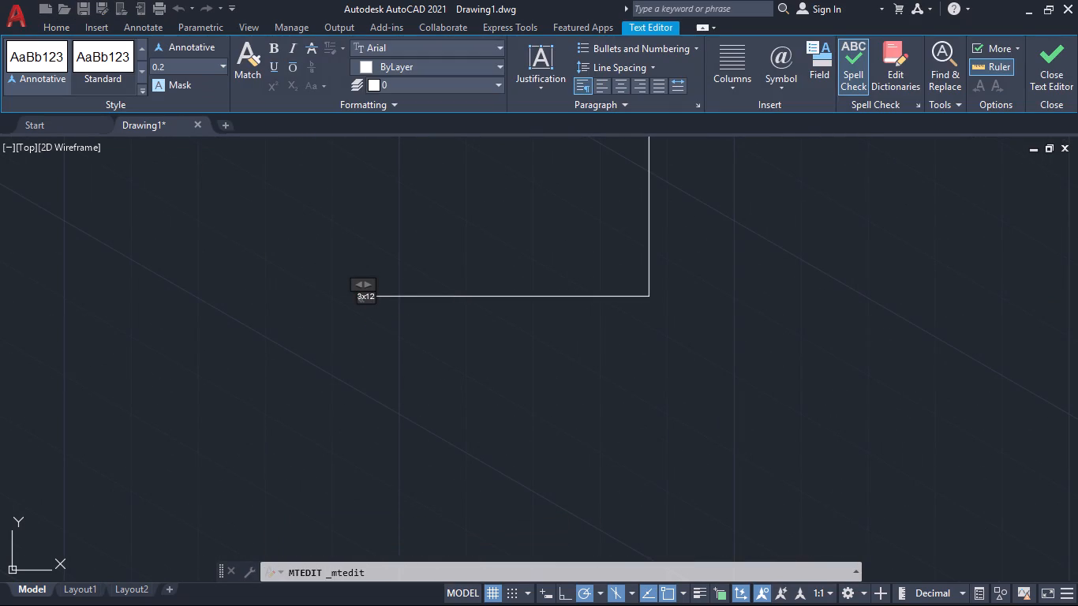
click(220, 67)
click(176, 84)
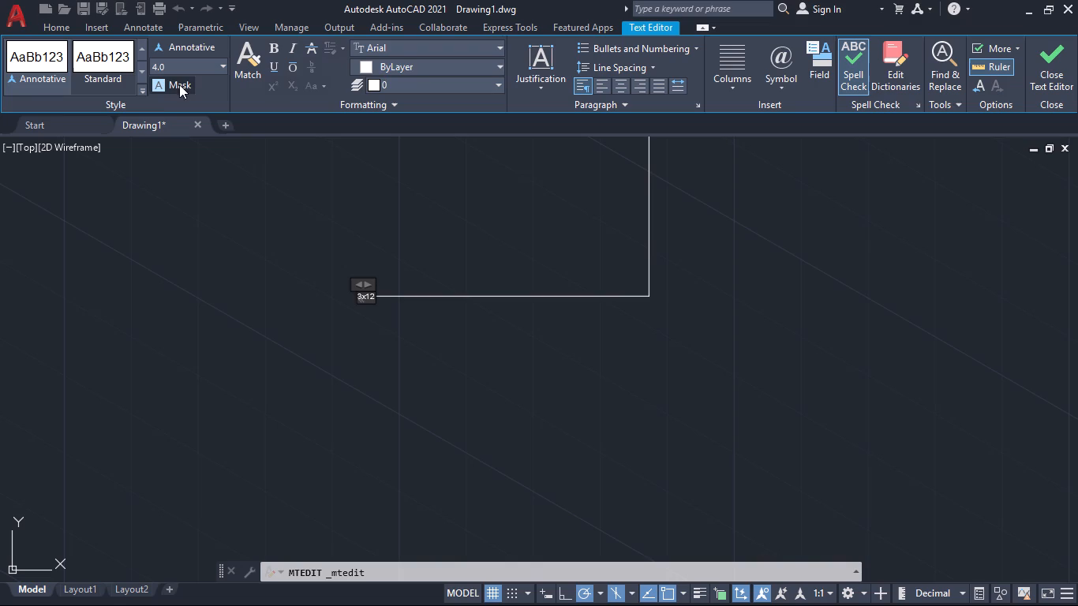
scroll(369, 289, up, 4)
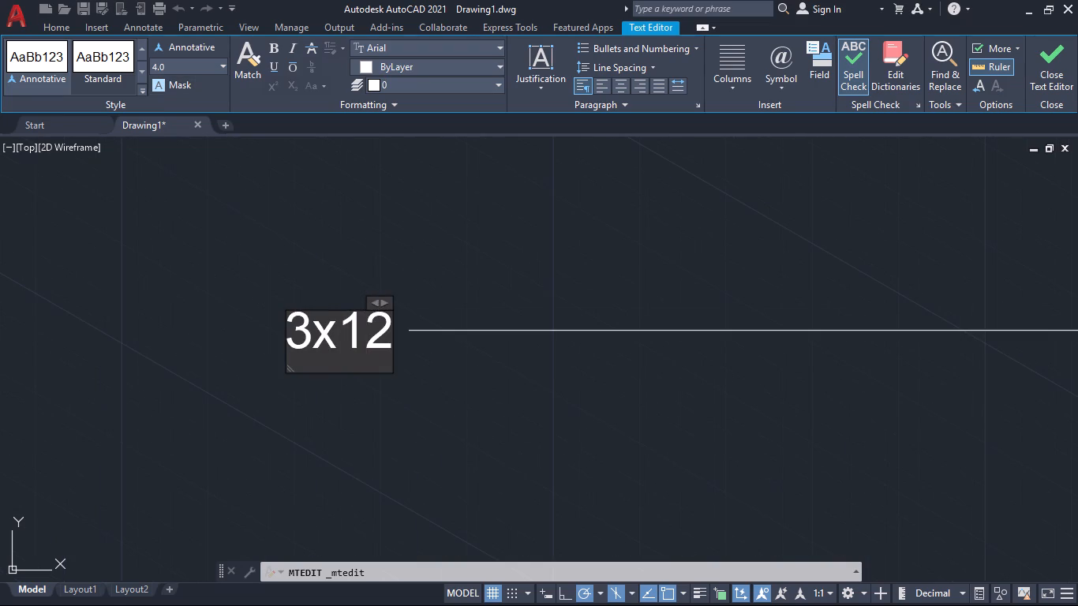
drag(386, 332, 296, 326)
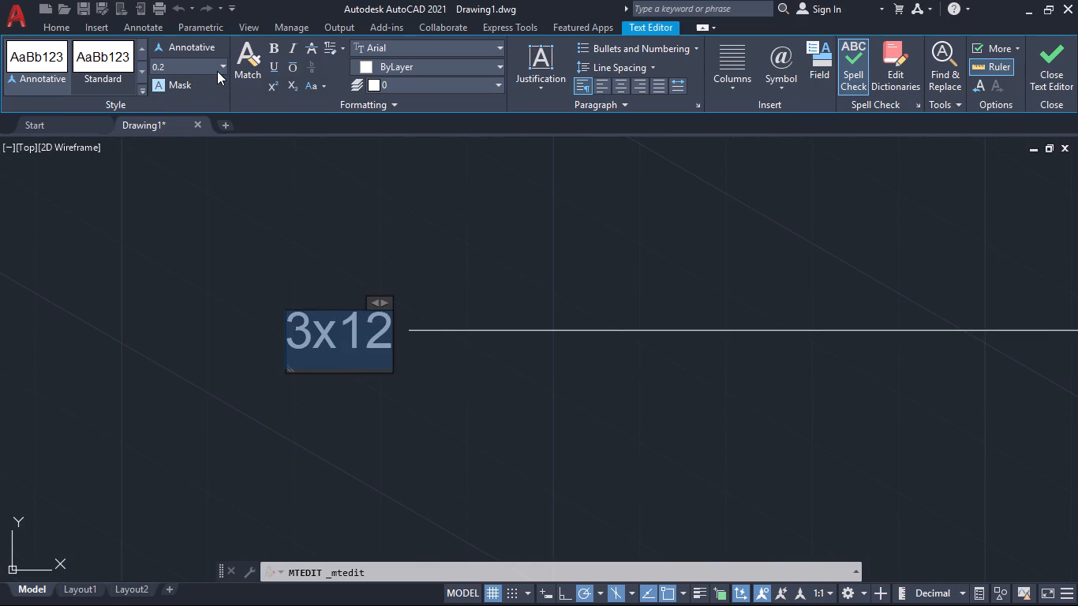
click(217, 69)
click(223, 66)
click(172, 83)
scroll(351, 215, down, 5)
Insert a diameter symbol before the 12 so the note reads 3xØ12, and finish editing the text.
click(286, 241)
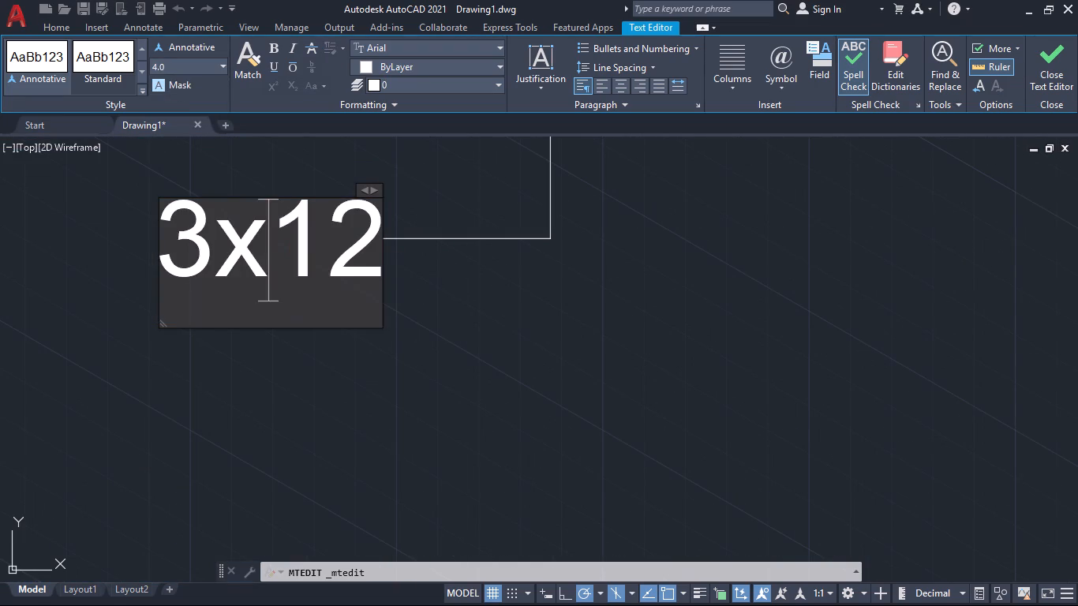
click(770, 88)
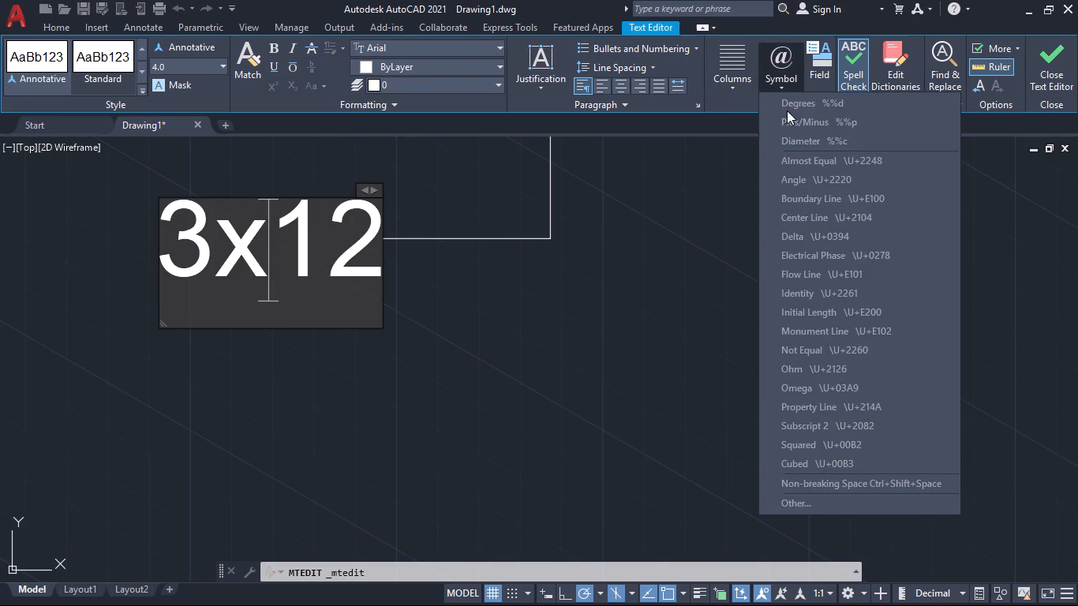
click(792, 137)
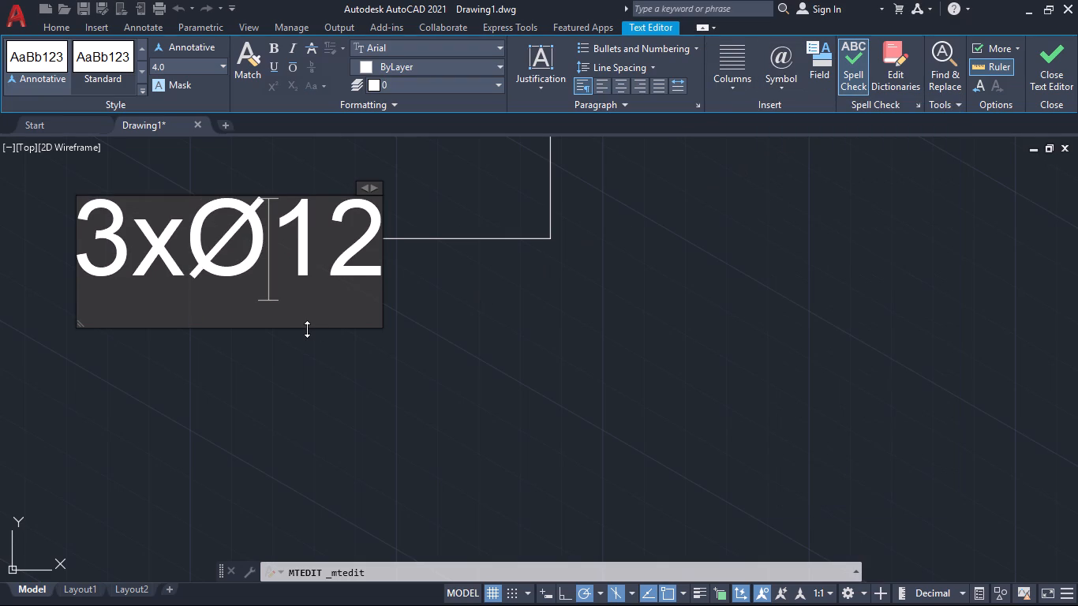
scroll(307, 329, down, 1)
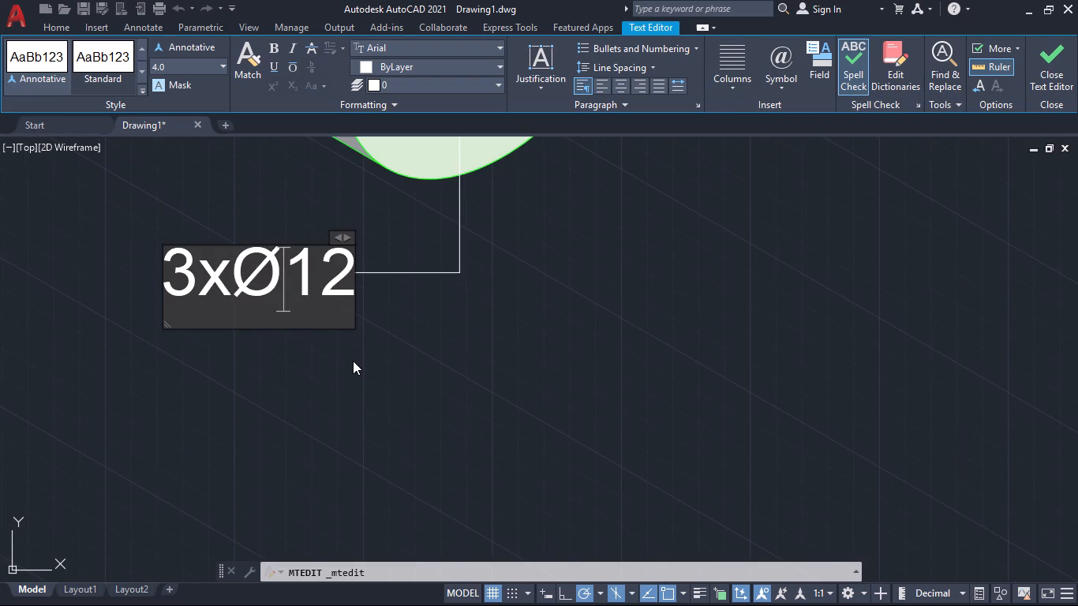
key(Return)
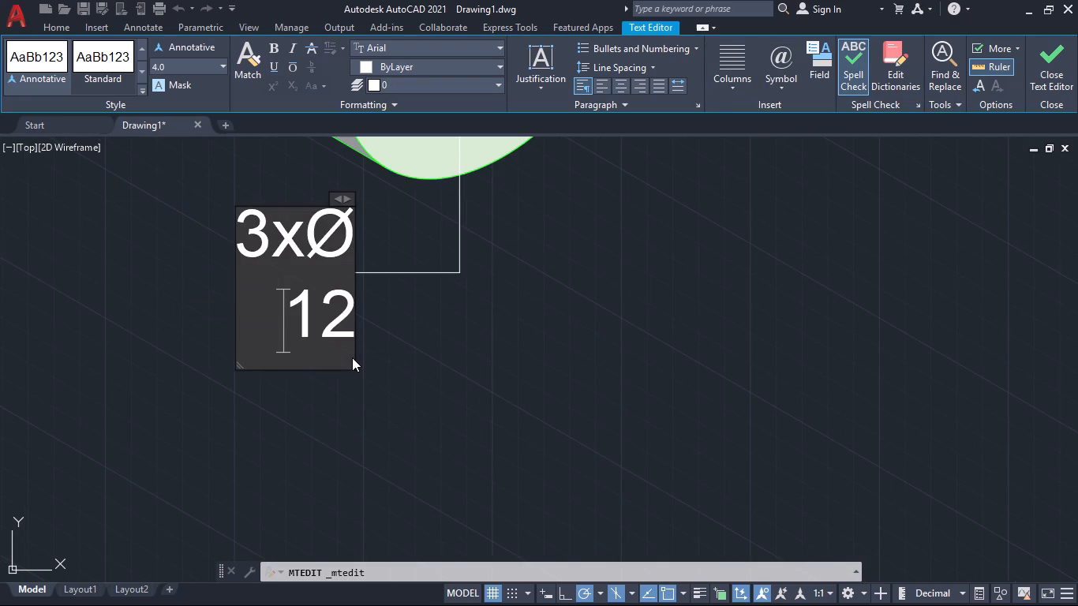
key(BackSpace)
click(352, 357)
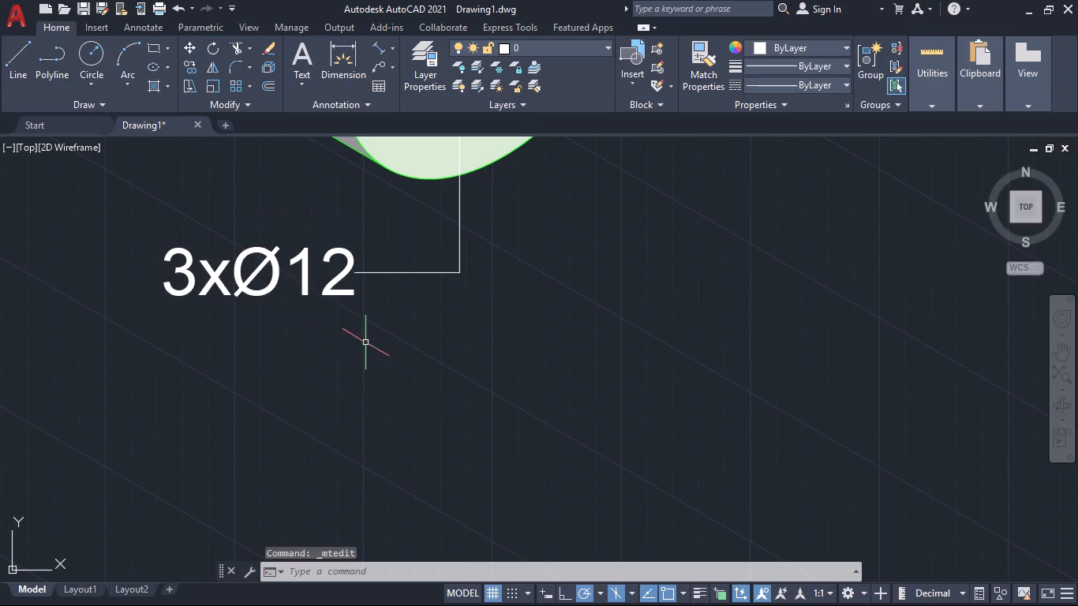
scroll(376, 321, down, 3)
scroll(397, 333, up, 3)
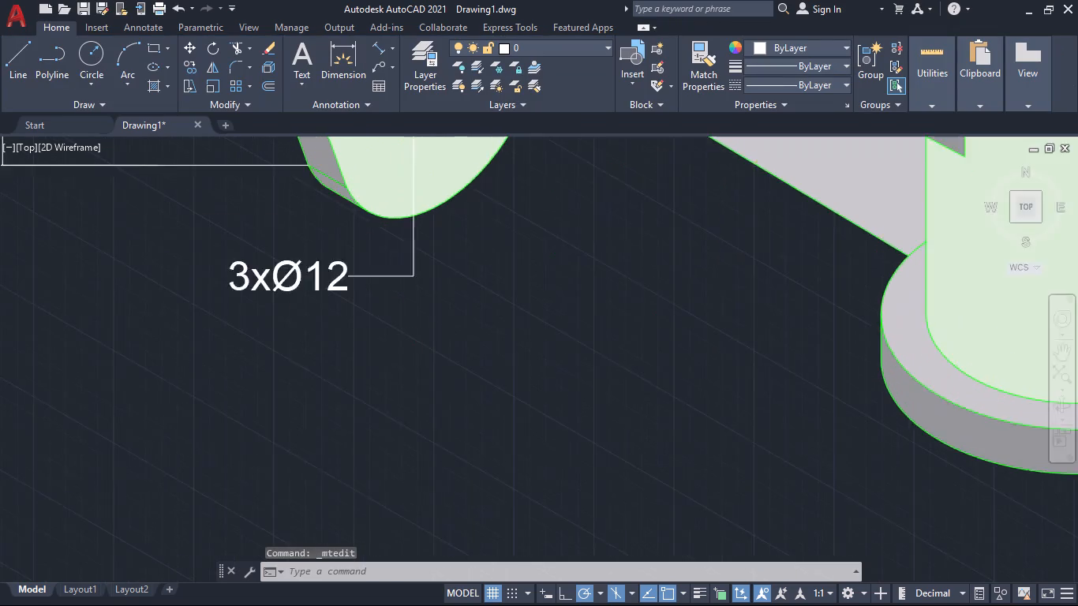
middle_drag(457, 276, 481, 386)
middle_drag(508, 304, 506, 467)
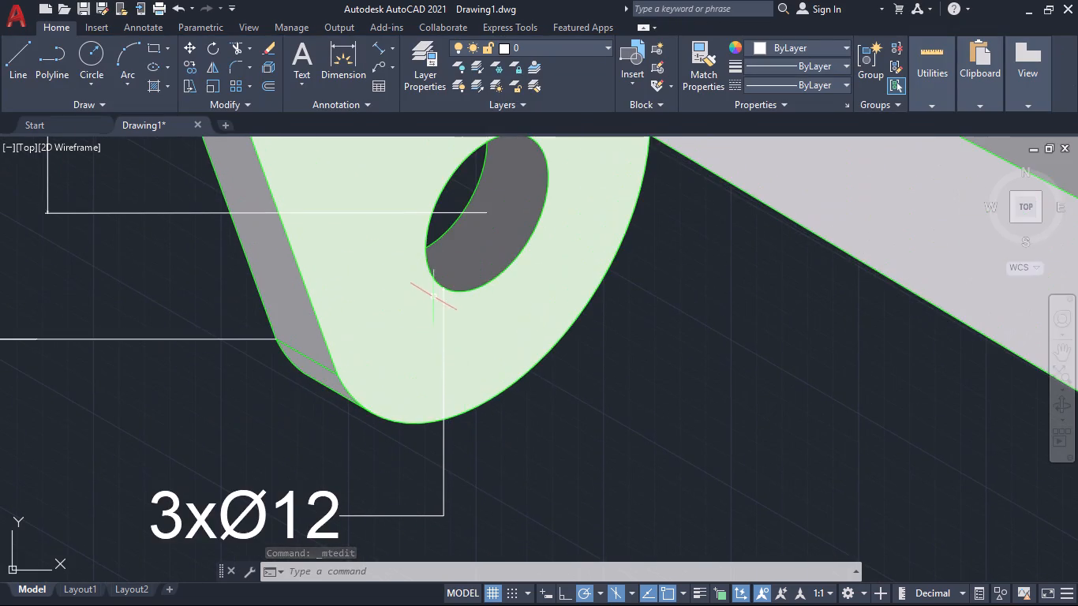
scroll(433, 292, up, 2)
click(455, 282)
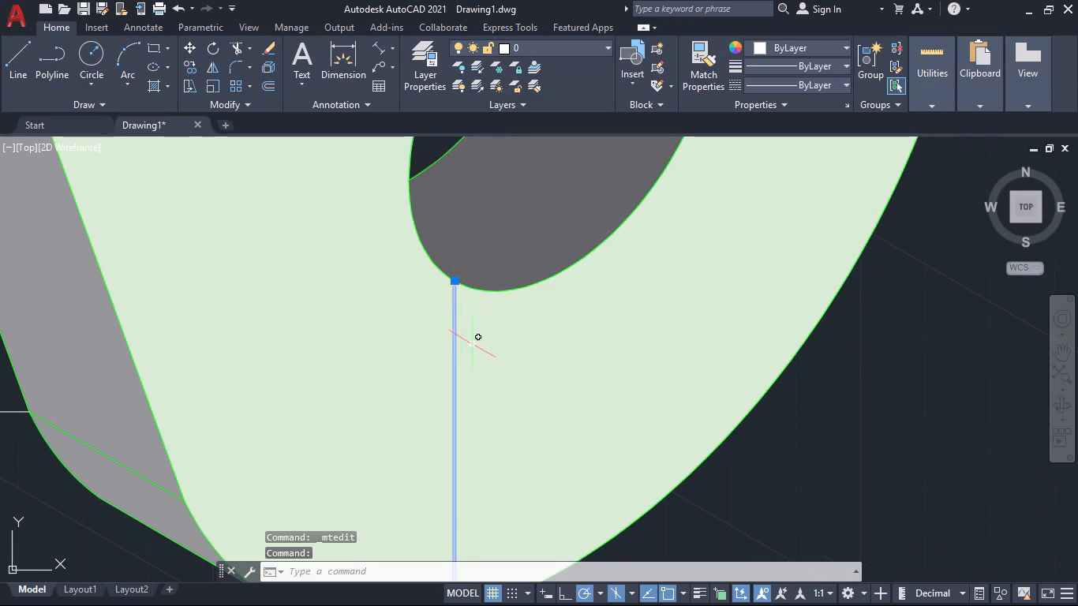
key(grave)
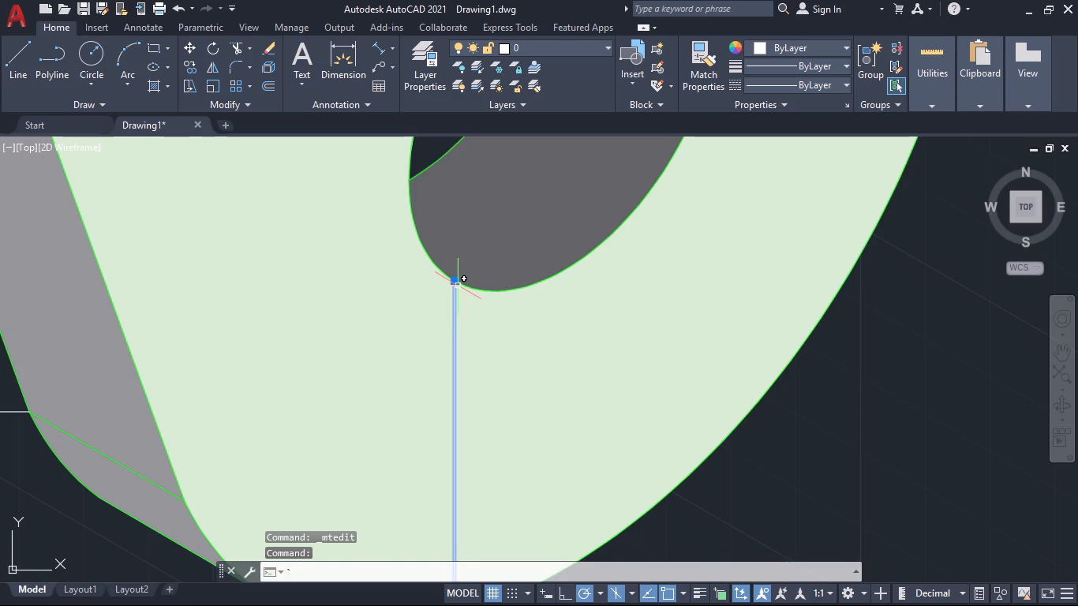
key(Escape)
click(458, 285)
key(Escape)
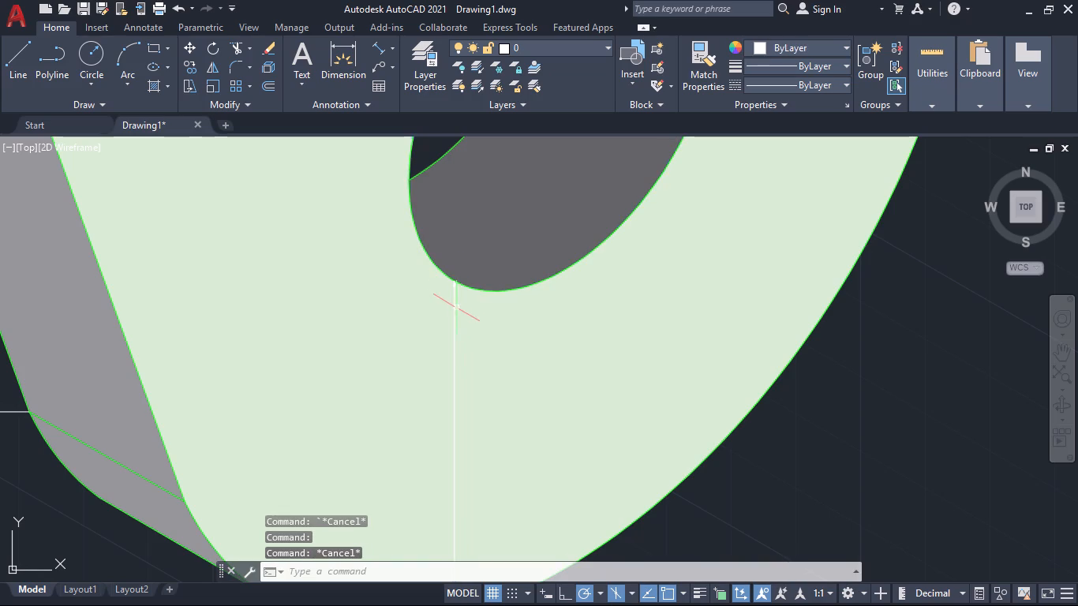
Set the arrow size of the 3xØ12 leader to 3.
double_click(452, 393)
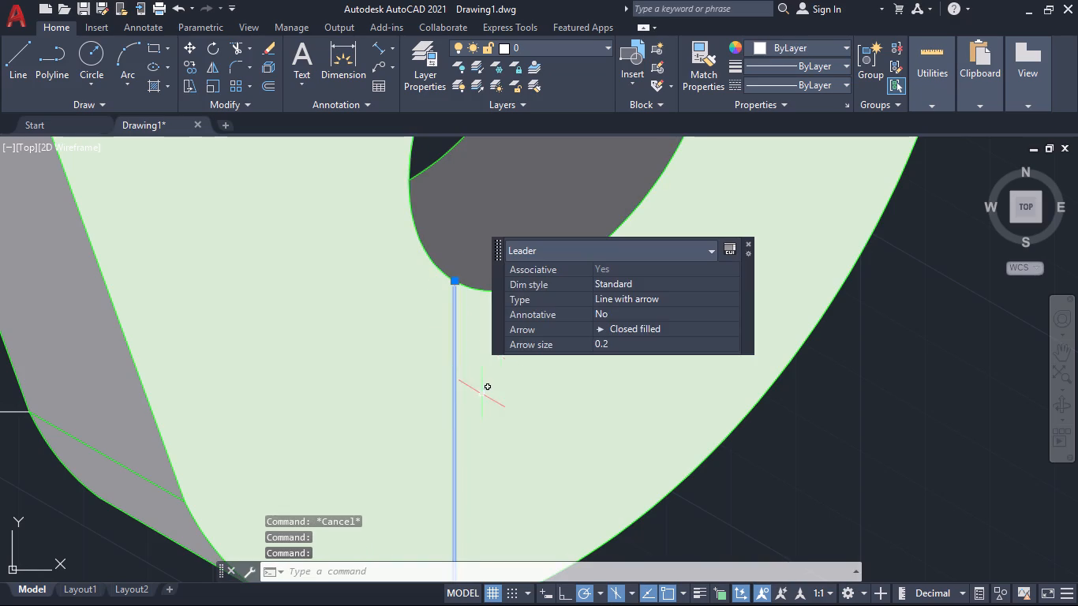
double_click(623, 342)
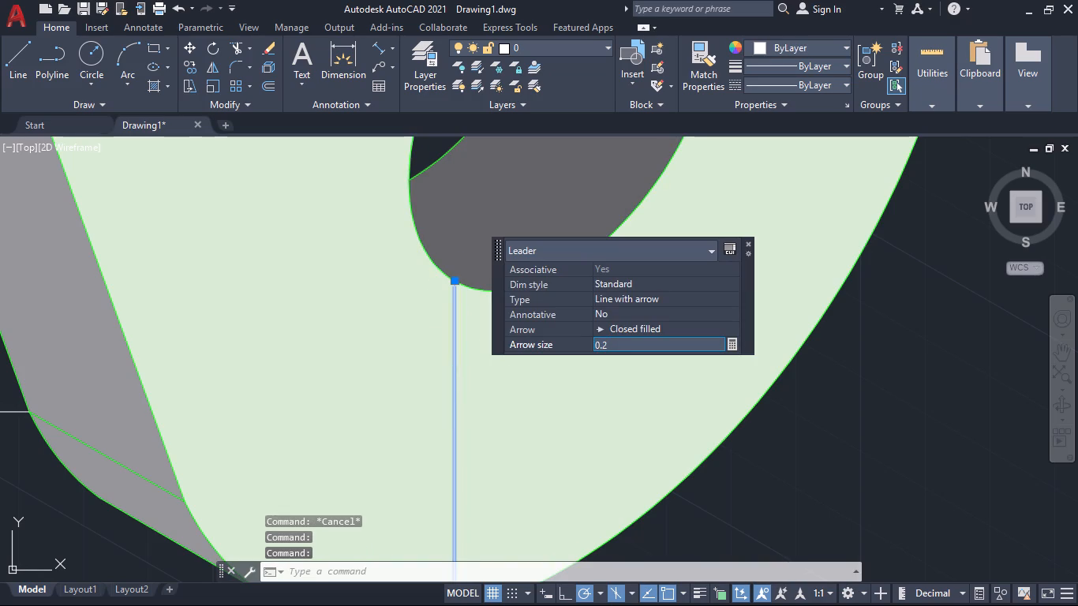
key(BackSpace)
key(BackSpace)
key(BackSpace)
key(3)
key(Return)
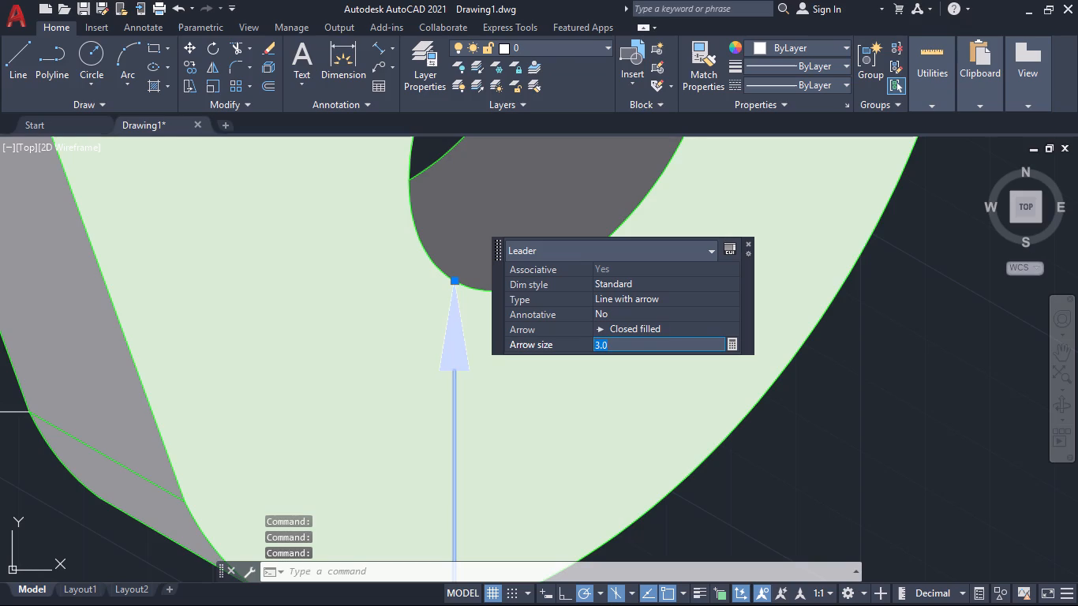
click(747, 244)
scroll(730, 352, down, 6)
scroll(758, 395, up, 2)
key(Escape)
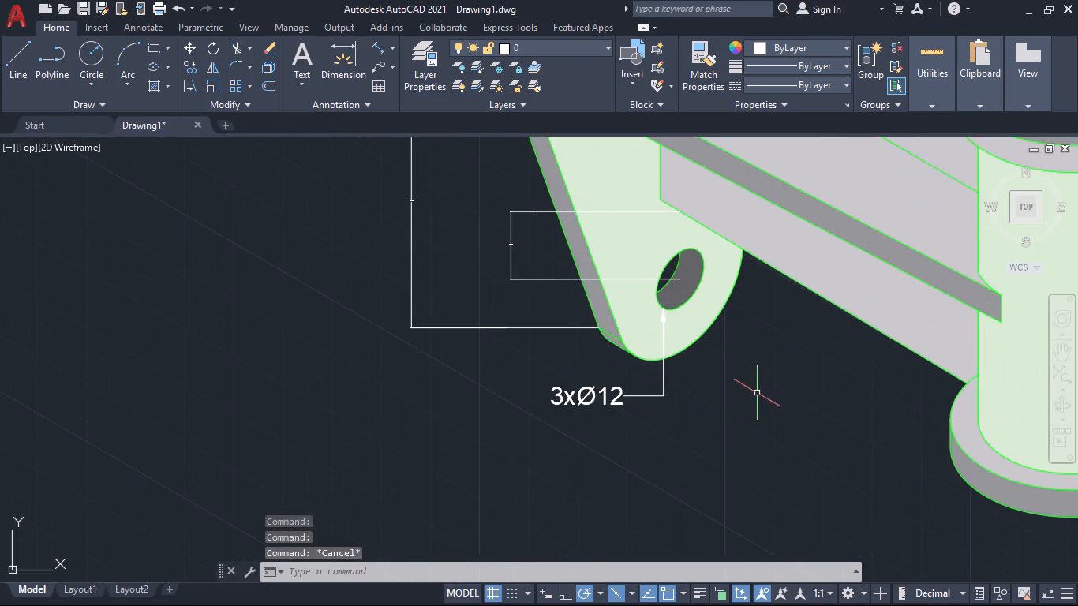
Draw a leader from the lowest point of the bottom flange's edge, about 14 units at 240° plus a 16-unit horizontal leg toward the 3xØ12 note.
scroll(755, 395, down, 2)
middle_drag(760, 408, 569, 395)
middle_drag(613, 416, 553, 385)
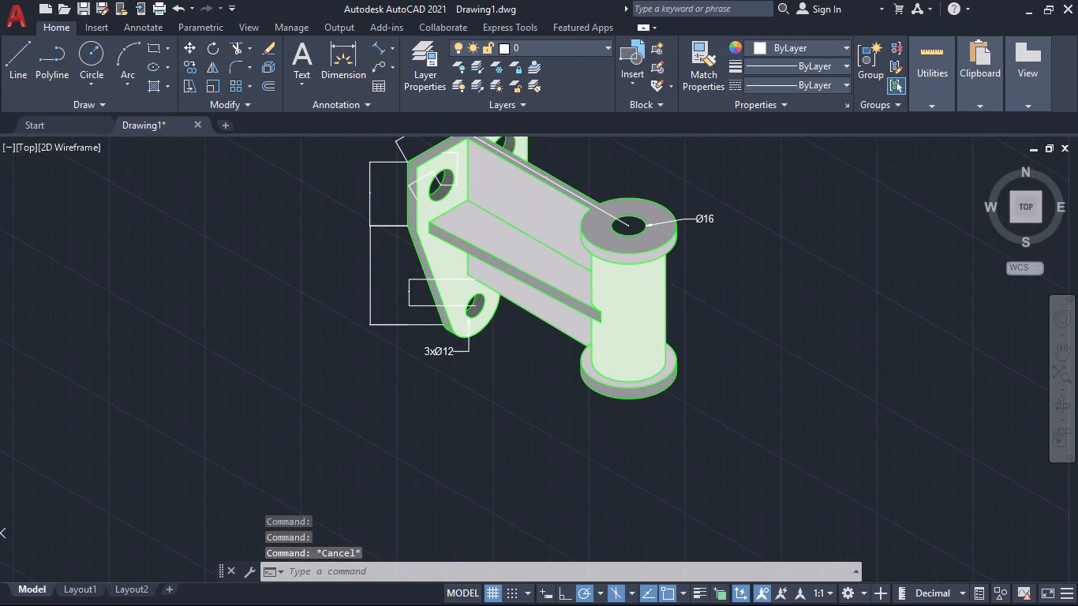
scroll(546, 383, up, 1)
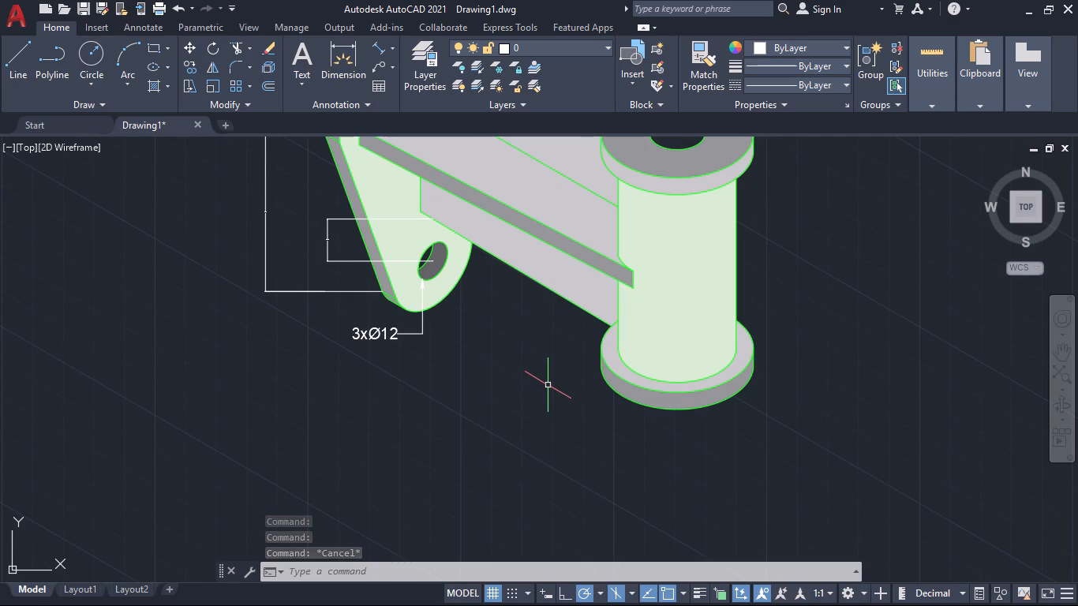
text(leaad)
key(BackSpace)
key(BackSpace)
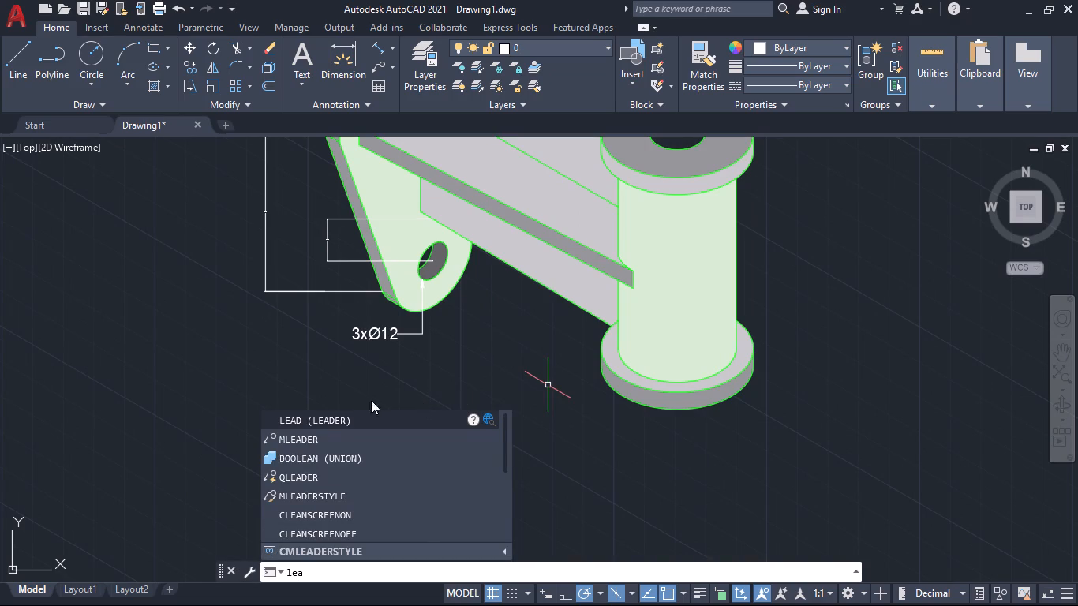
click(357, 419)
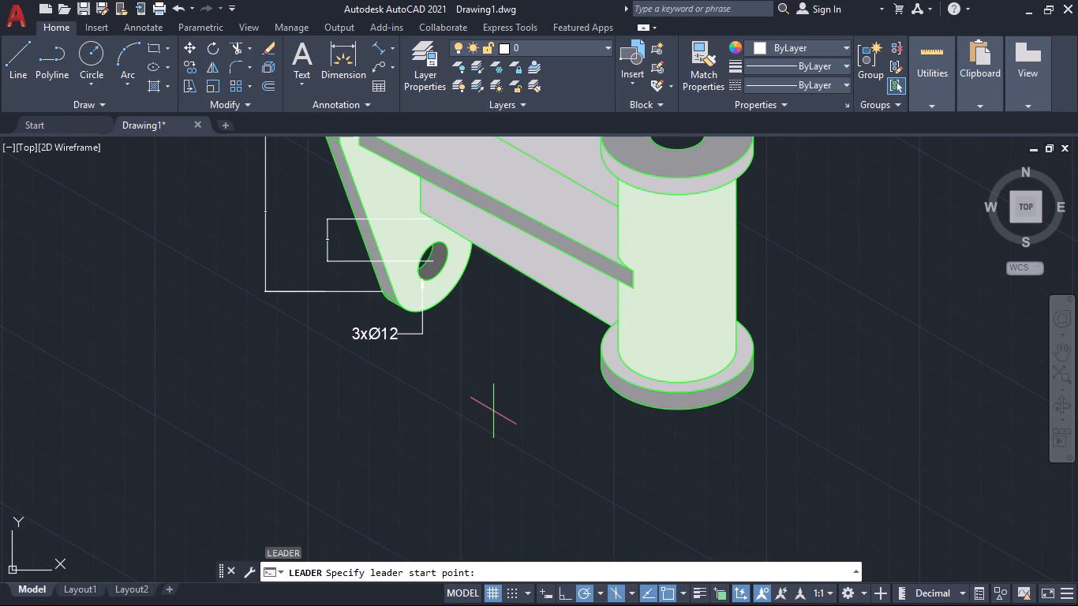
middle_drag(493, 411, 429, 374)
scroll(581, 361, up, 1)
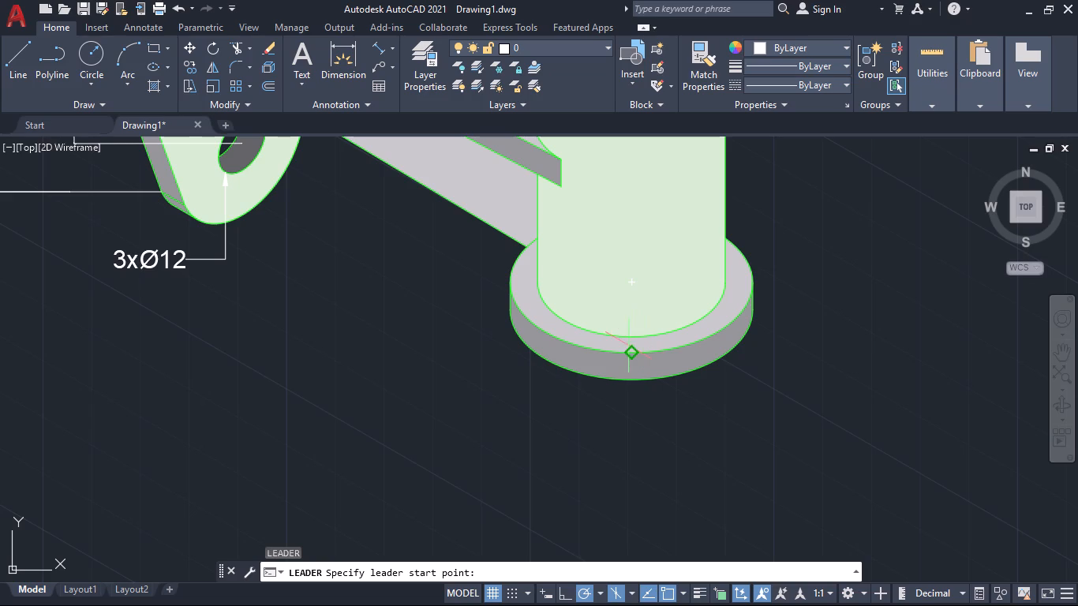
click(631, 380)
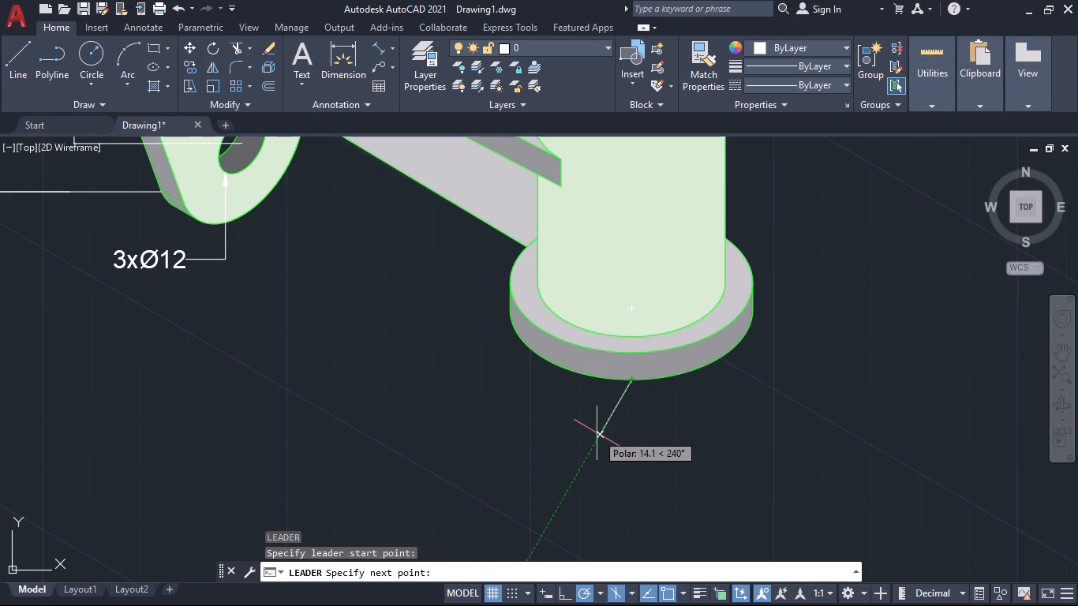
click(597, 434)
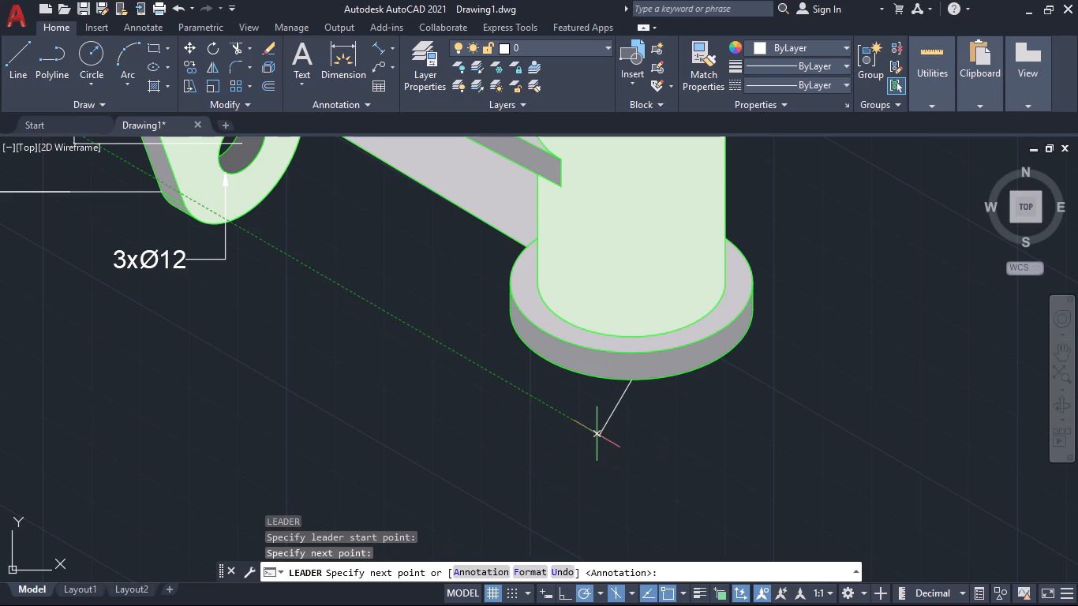
click(529, 437)
Annotate the bottom flange leader with the single-line text 44 and finish the leader.
key(space)
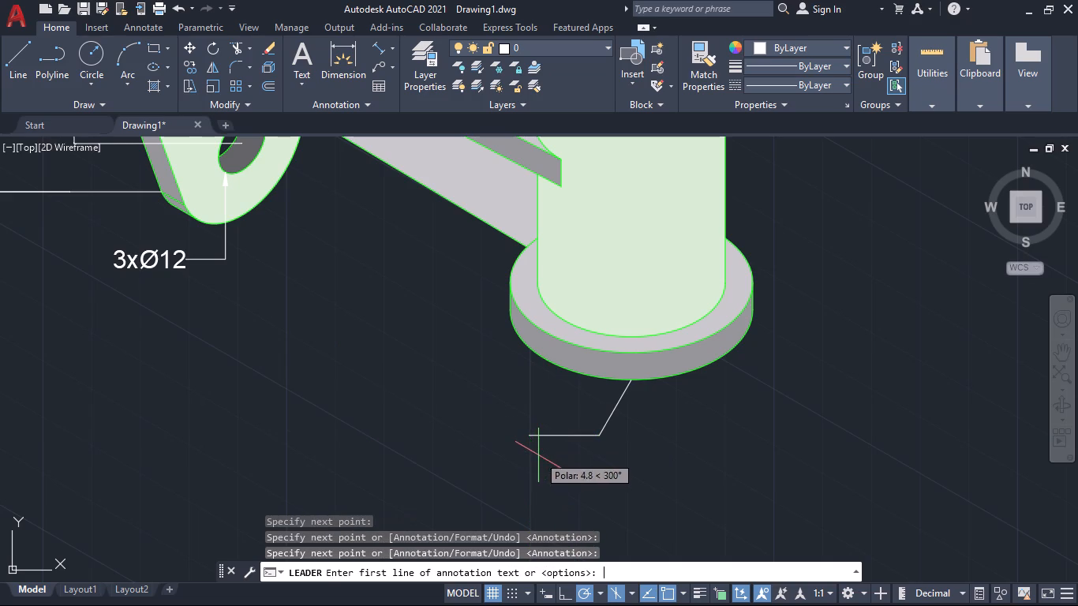
key(space)
scroll(517, 382, down, 1)
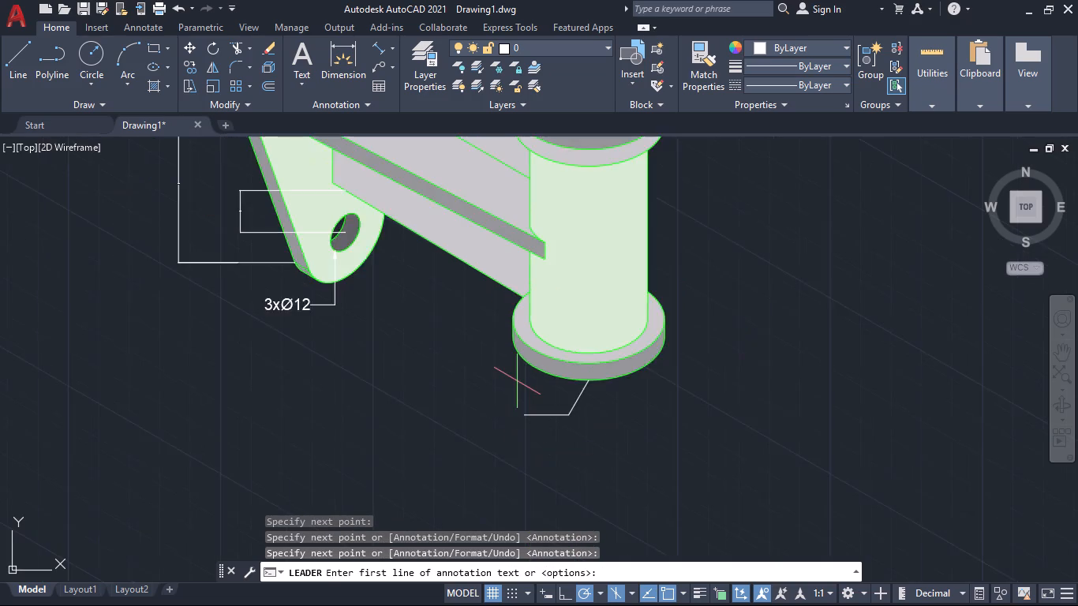
scroll(515, 380, down, 2)
middle_drag(497, 375, 533, 402)
scroll(553, 398, up, 2)
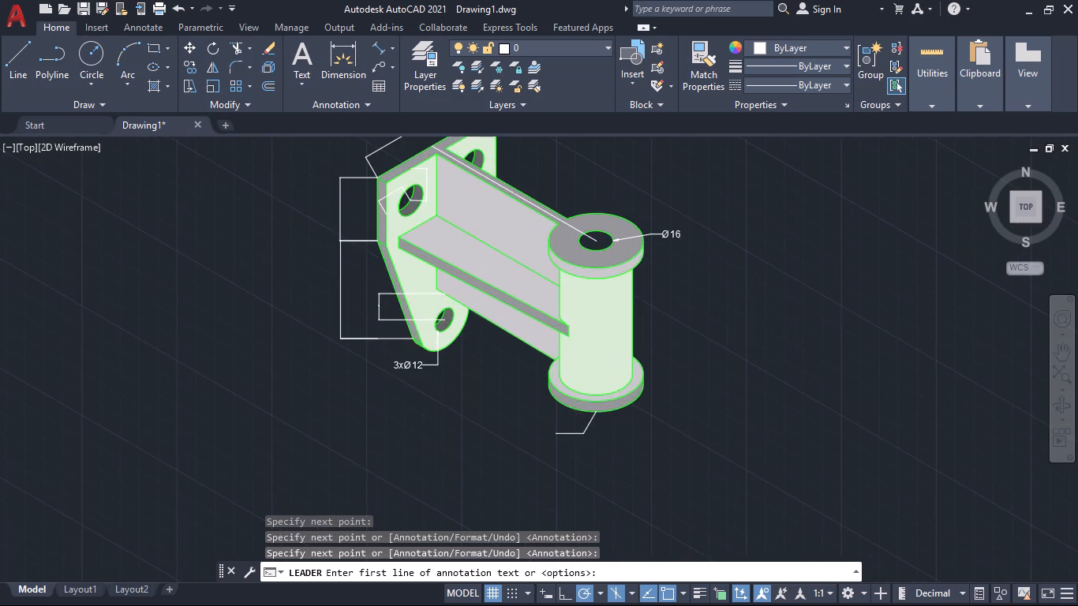
scroll(553, 398, up, 2)
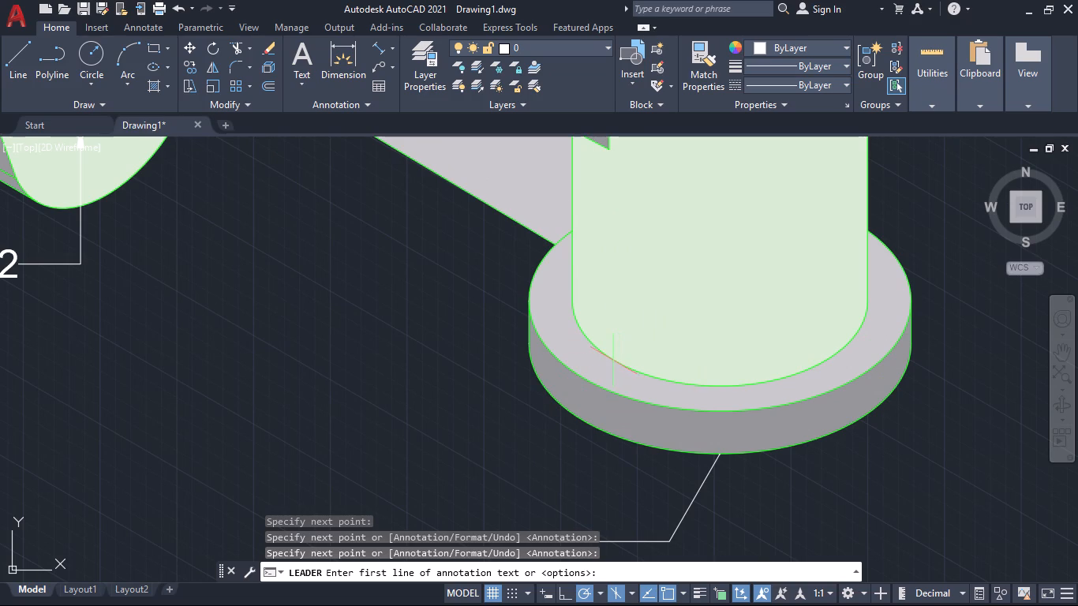
click(613, 361)
scroll(483, 415, down, 1)
middle_drag(477, 420, 463, 338)
scroll(461, 413, up, 1)
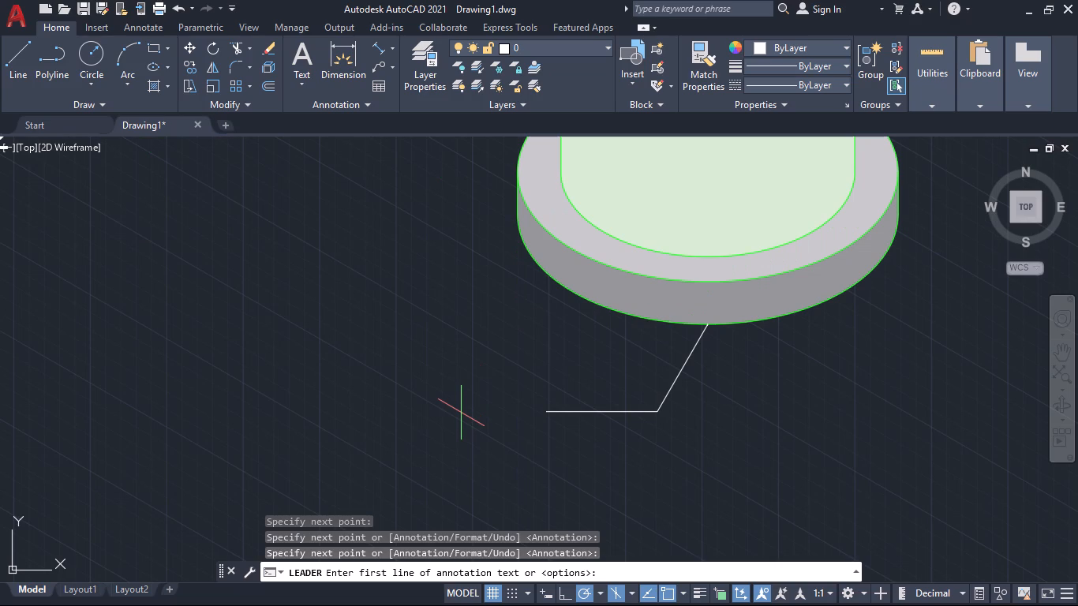
text(44)
key(Return)
key(Return)
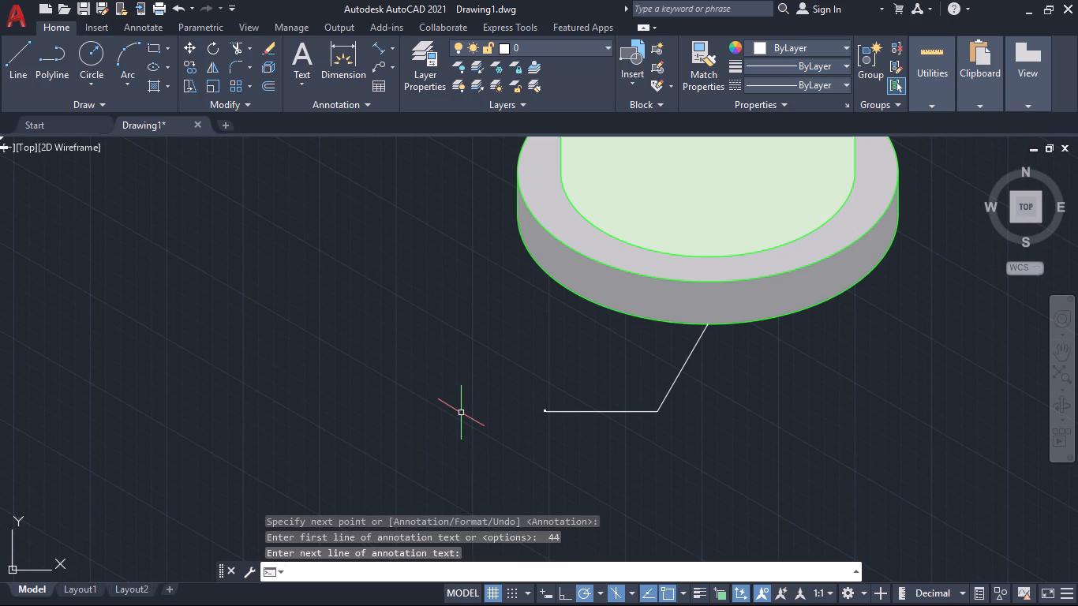
Draw a second leader from the cylinder's lower edge, running at 240° past the flange plus a horizontal leg about 16 units long at 180°.
scroll(571, 417, up, 4)
scroll(569, 415, down, 2)
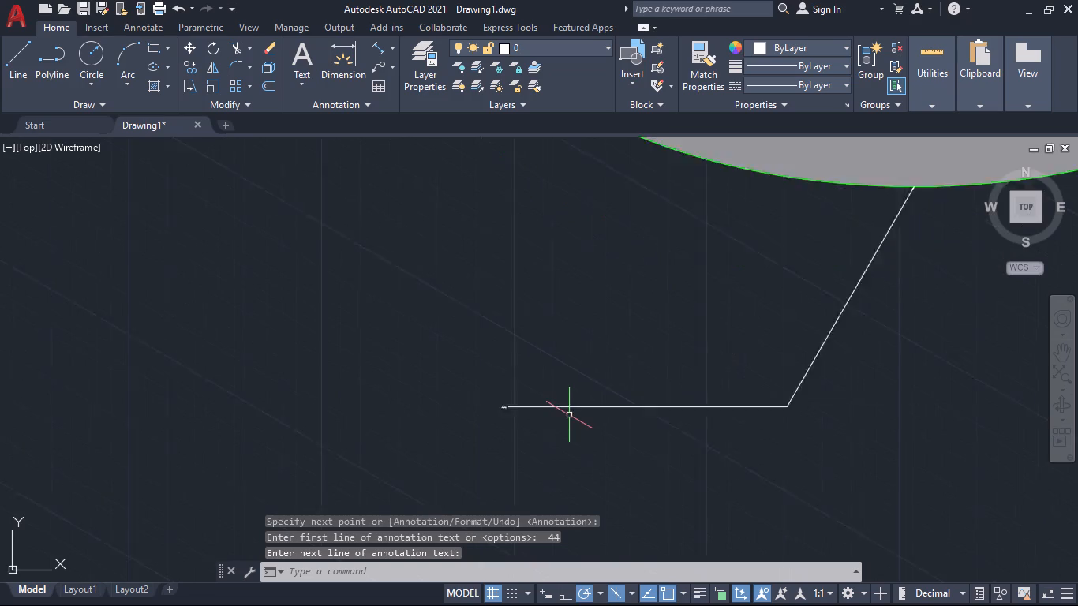
scroll(569, 415, down, 1)
middle_drag(548, 358, 623, 434)
key(space)
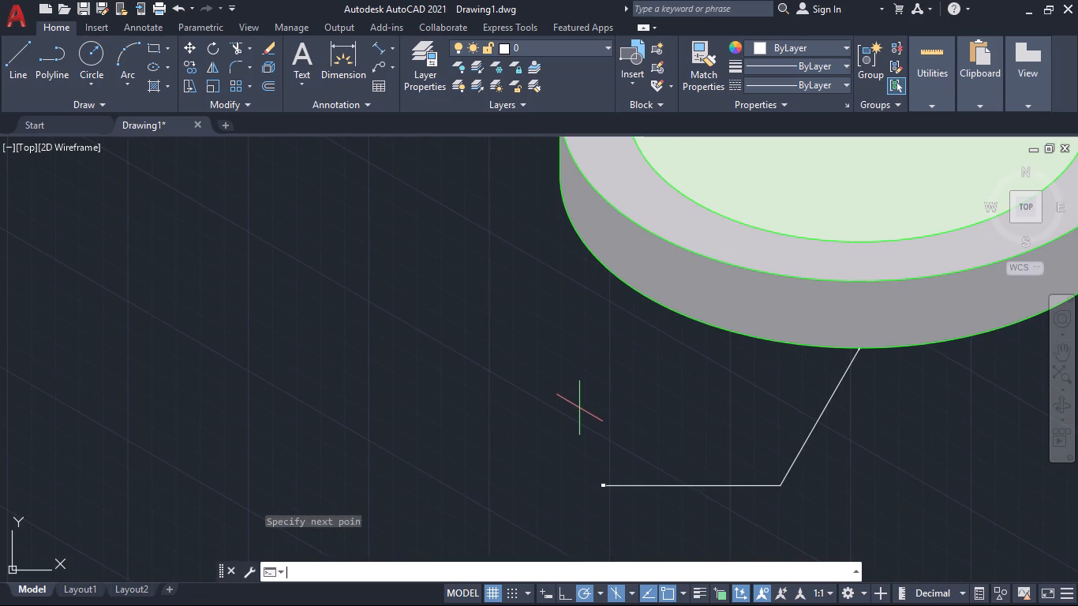
middle_drag(571, 362, 598, 476)
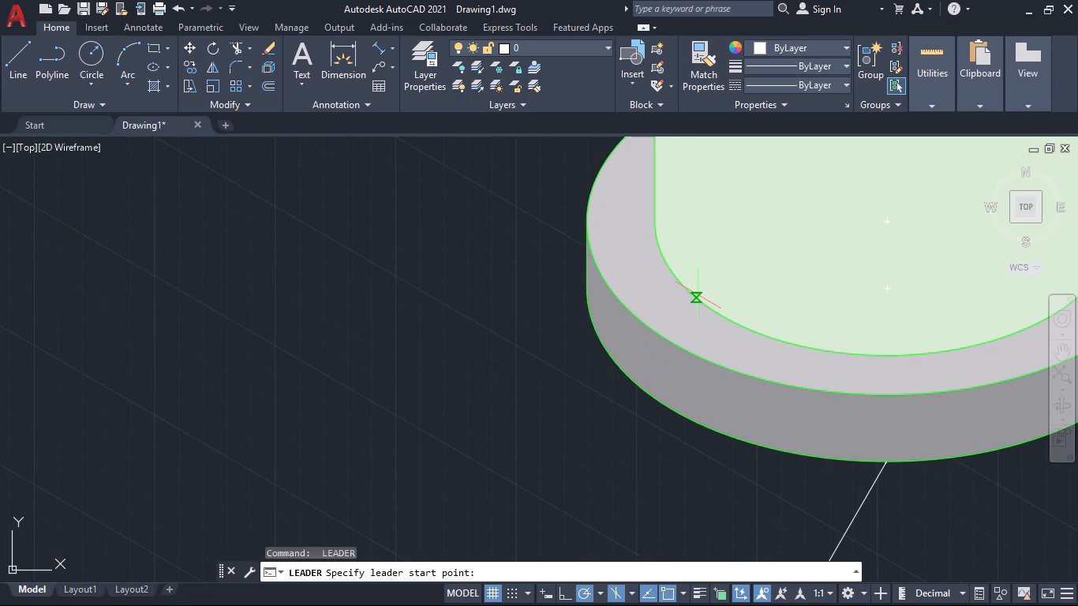
click(694, 297)
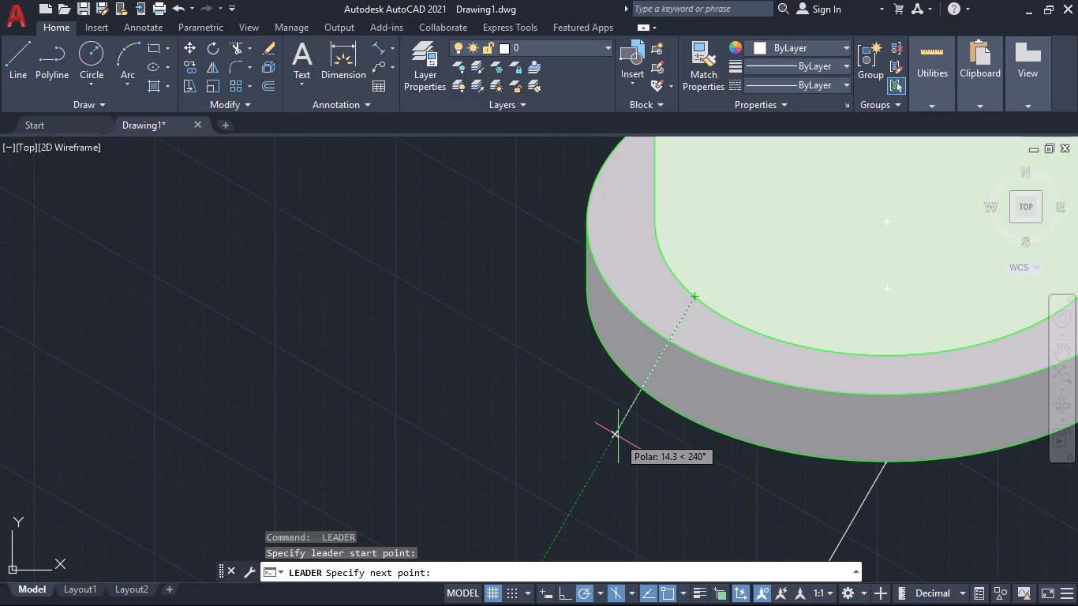
scroll(610, 453, down, 2)
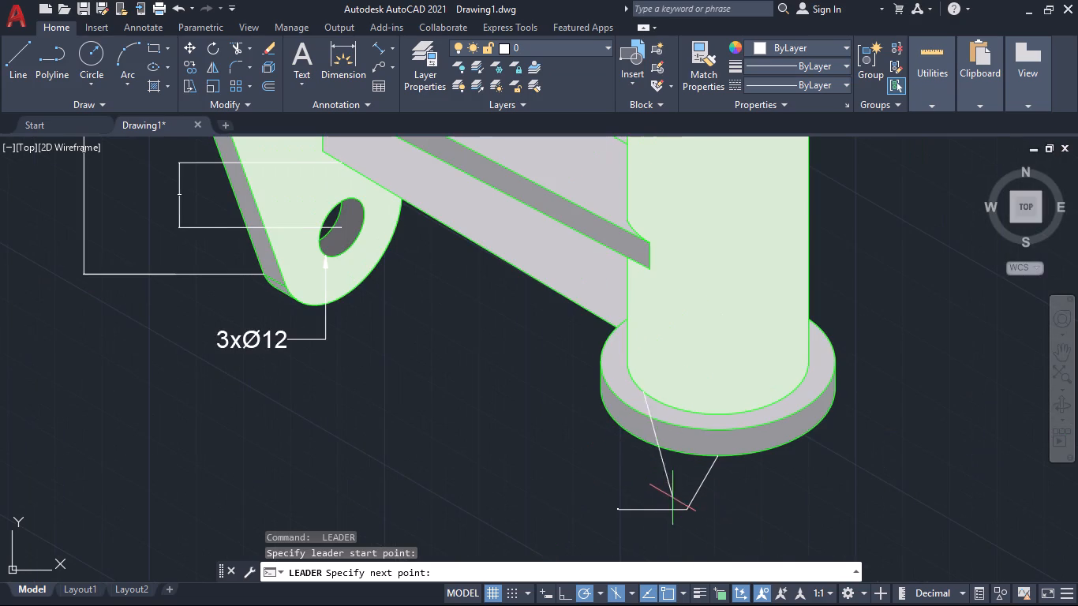
click(601, 460)
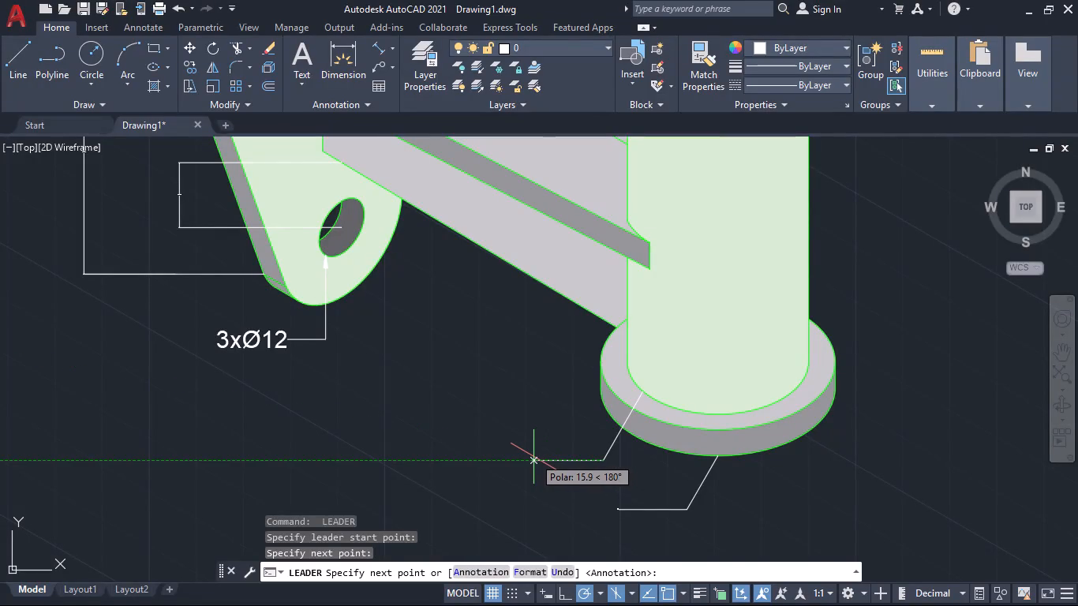
click(533, 457)
Annotate the cylinder leader with the multiline text 34 and insert a diameter symbol before it so it reads Ø34.
key(space)
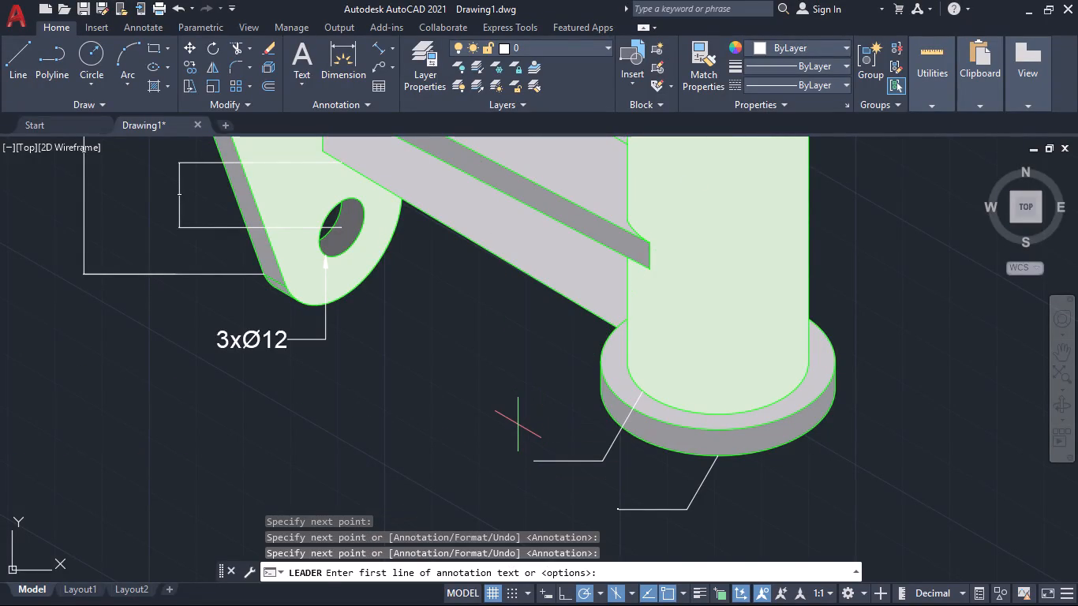
key(Return)
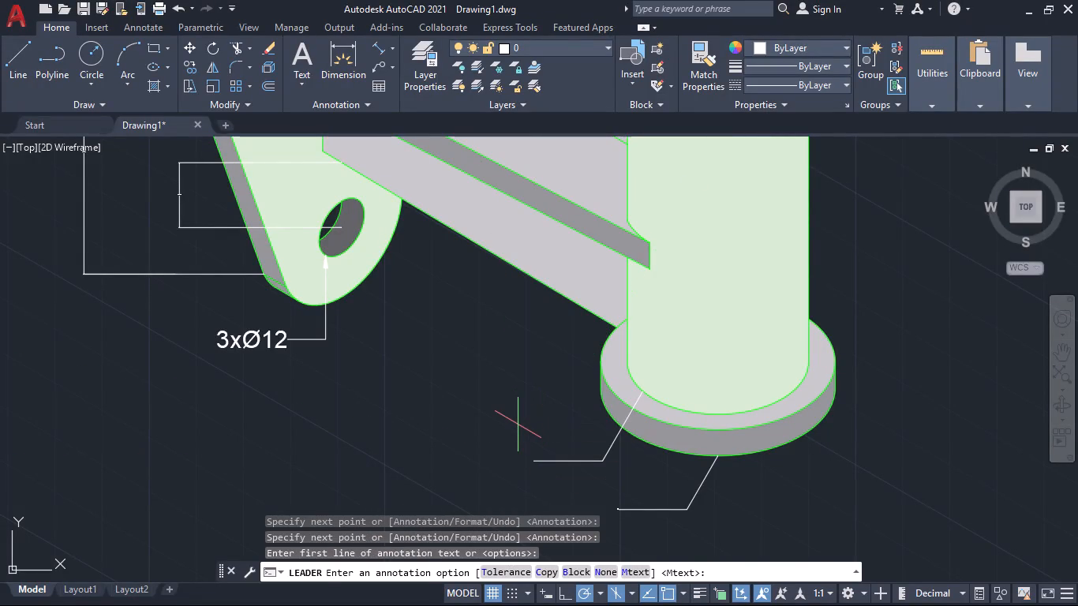
scroll(503, 459, up, 2)
middle_drag(516, 463, 459, 415)
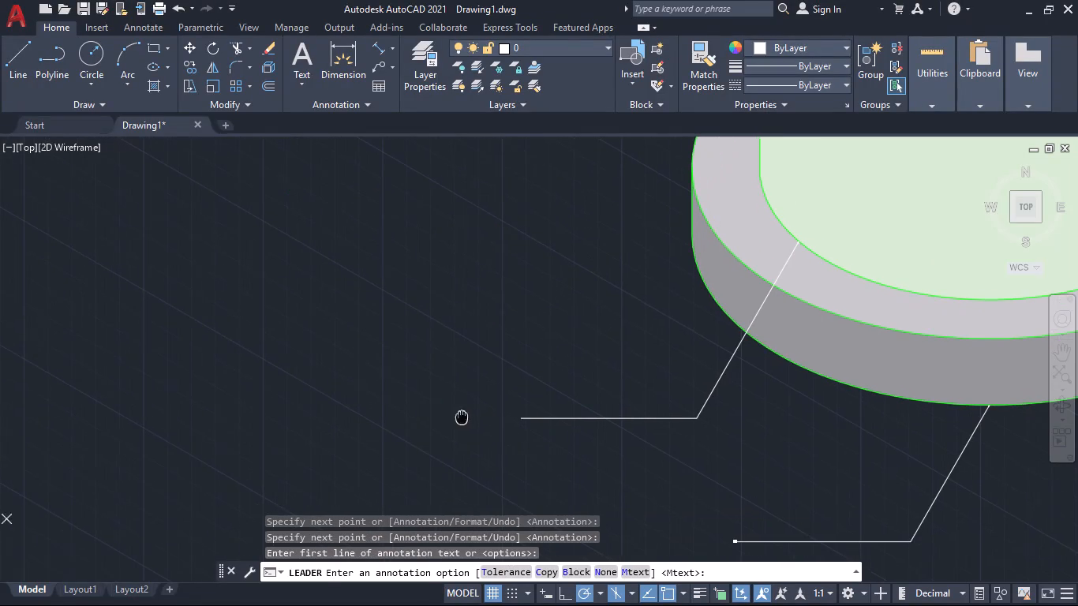
scroll(470, 426, up, 1)
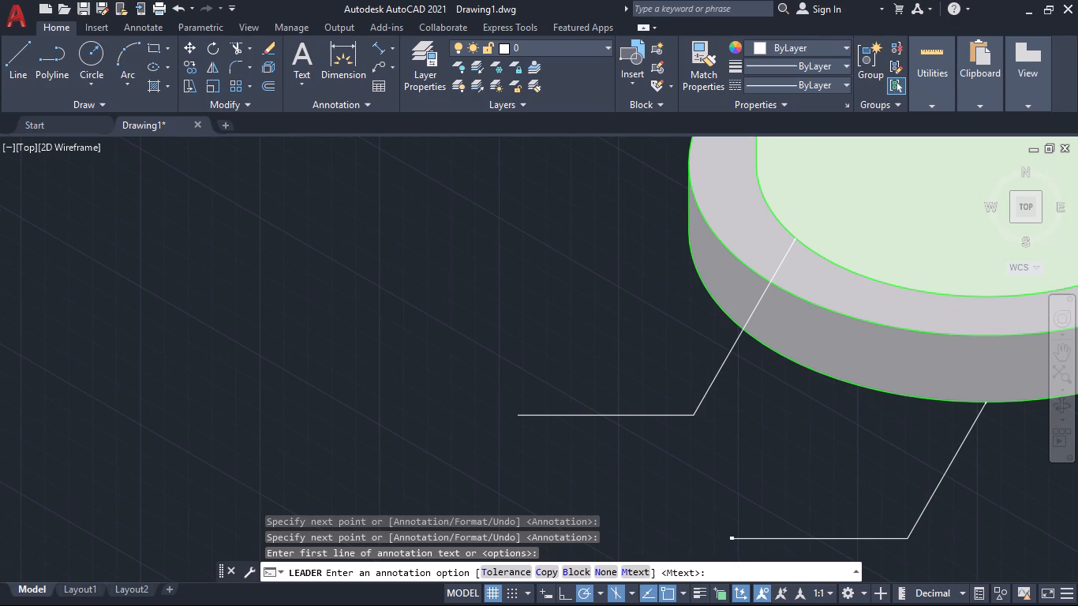
text(34)
key(Return)
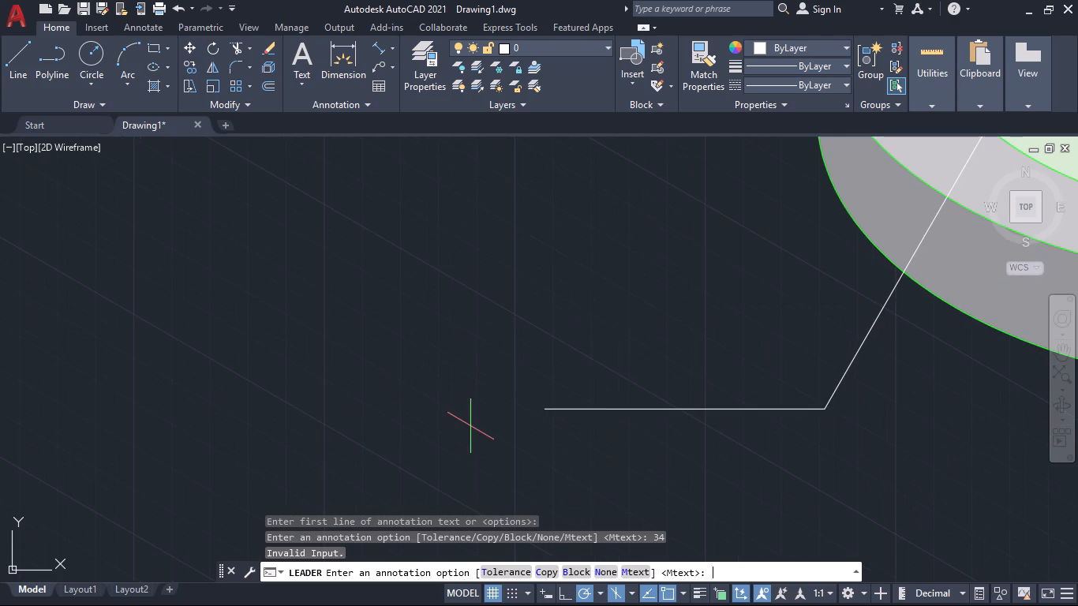
key(Return)
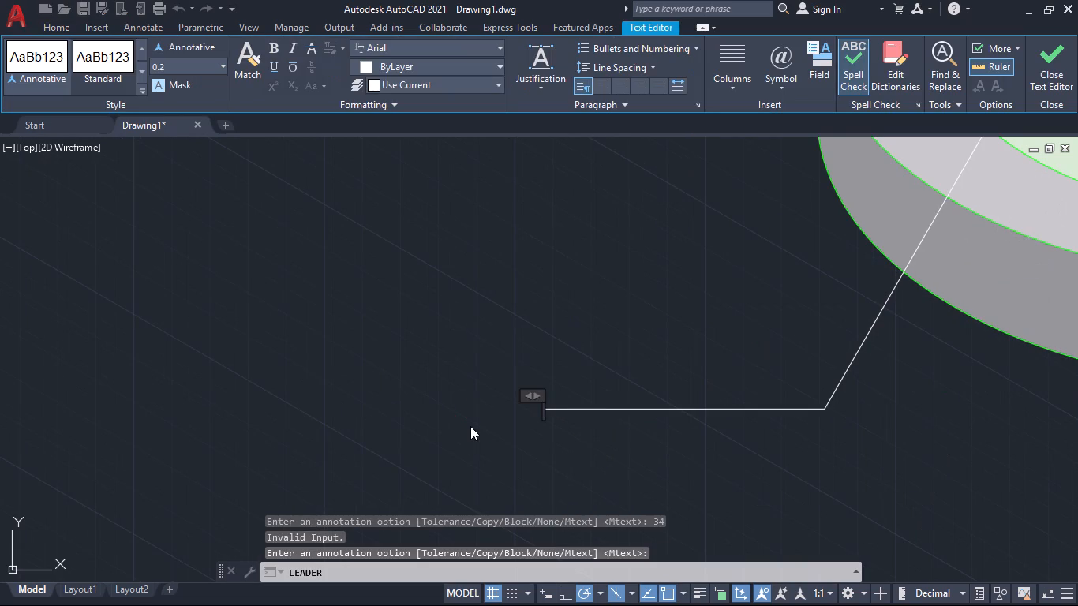
text(34)
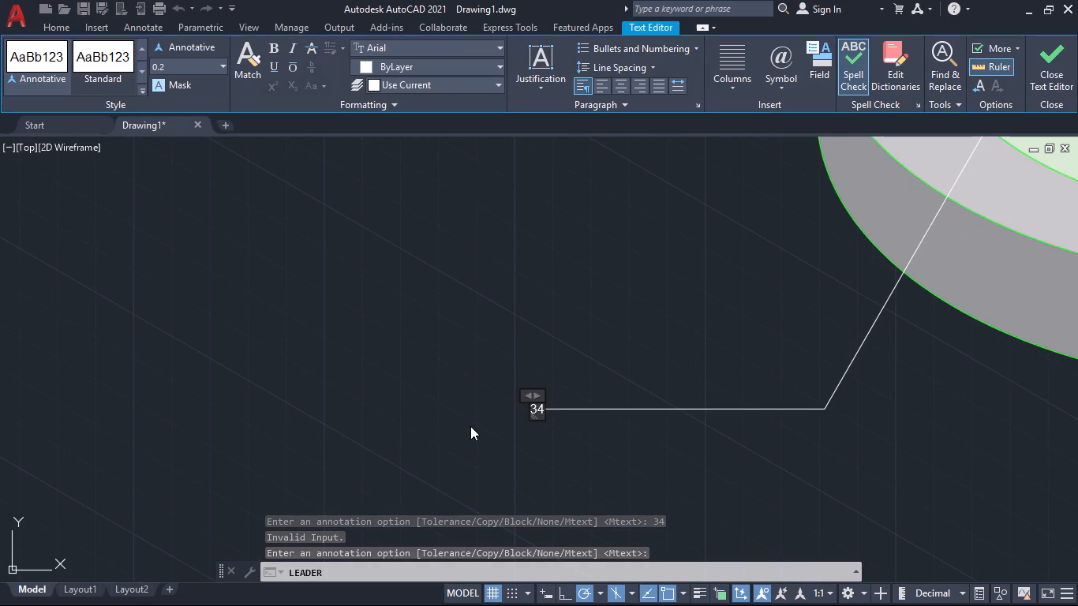
key(Up)
key(Left)
key(Left)
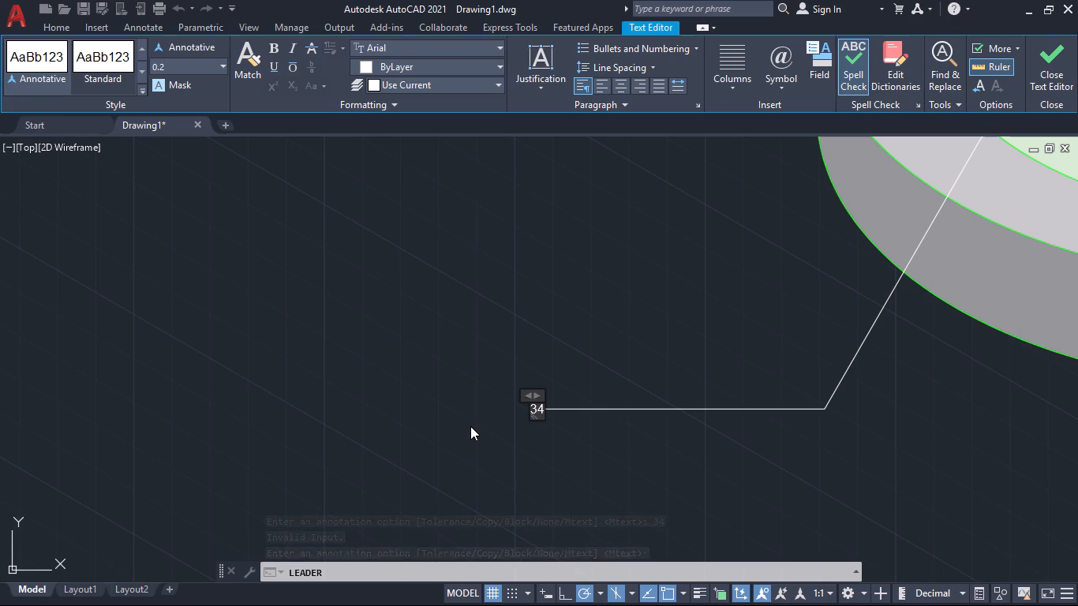
click(788, 85)
click(816, 135)
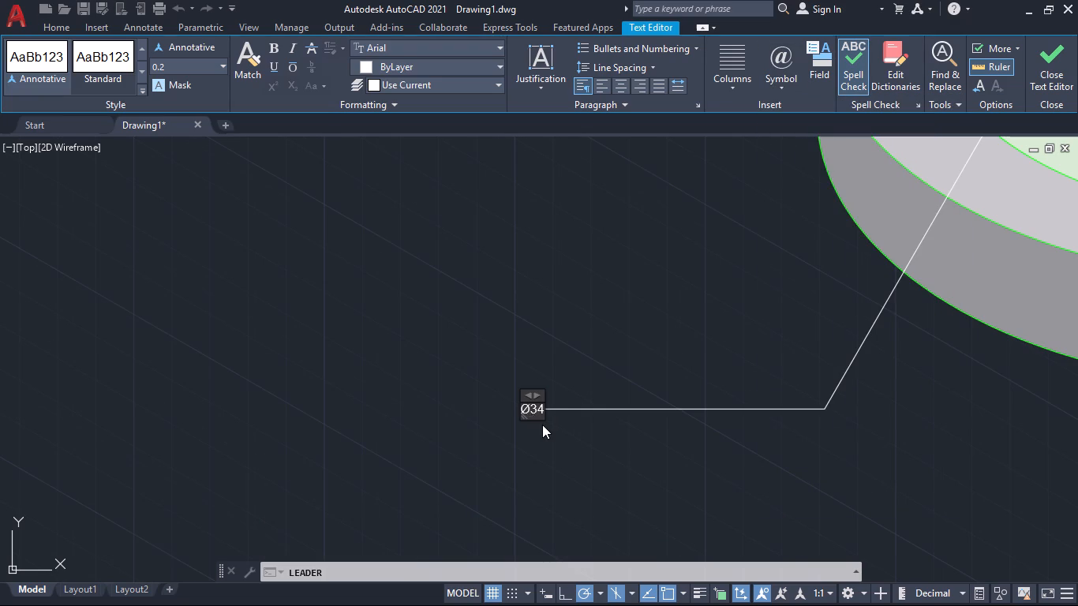
Set the text height of the cylinder leader's entire Ø34 note to 4.0.
scroll(542, 425, up, 1)
scroll(542, 425, down, 1)
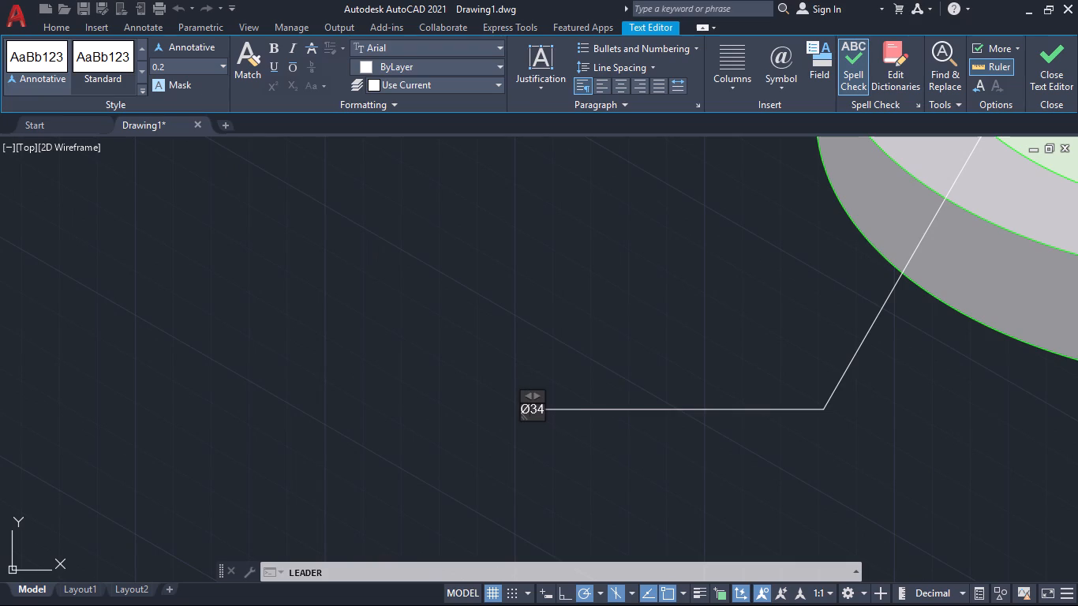
click(541, 412)
key(Right)
key(shift+Left)
key(shift+Left)
key(shift+Left)
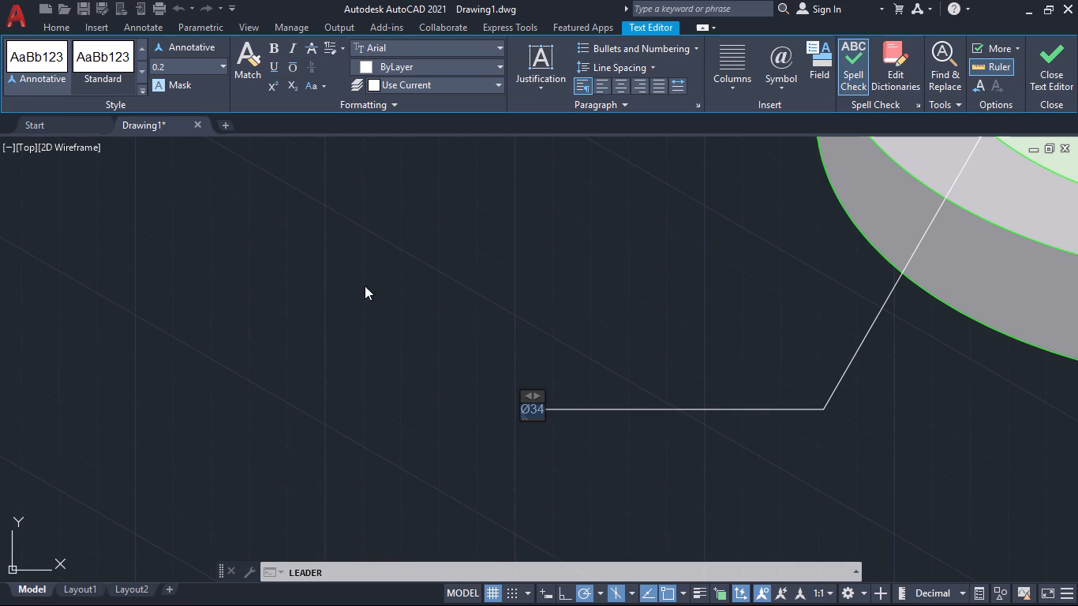
click(224, 66)
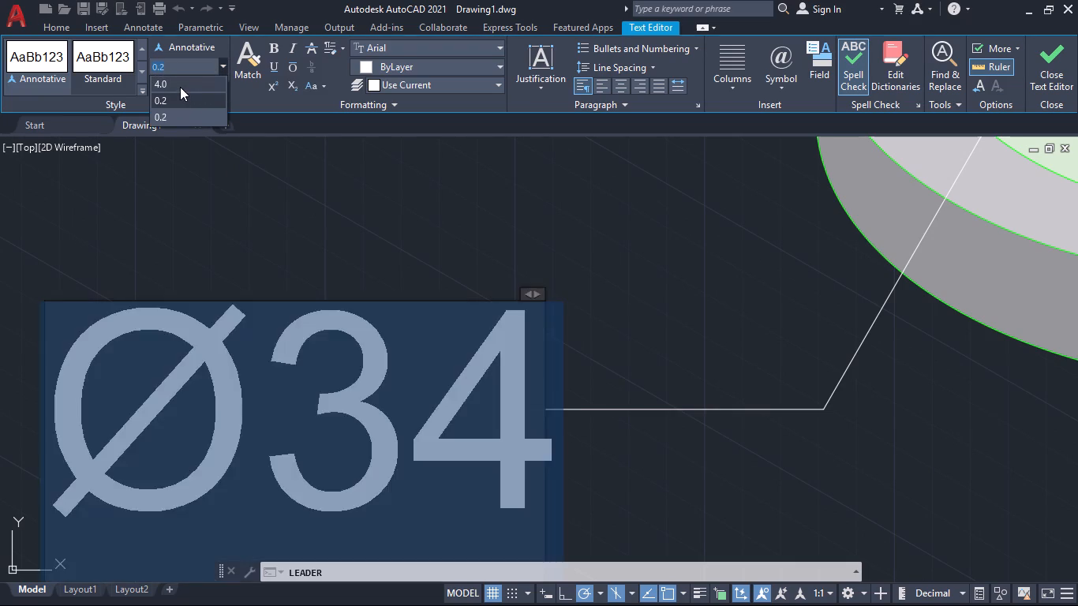
click(180, 87)
Re-enter the cylinder leader's note as a diameter symbol followed by 34 at text height 4.0, and finish the text.
scroll(363, 193, down, 3)
key(grave)
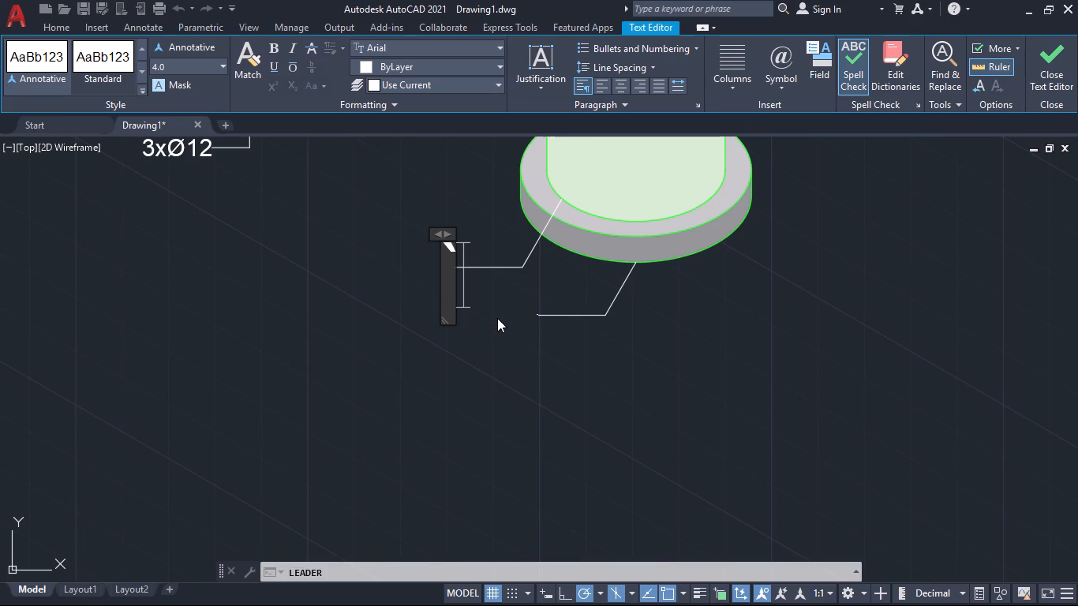
key(Escape)
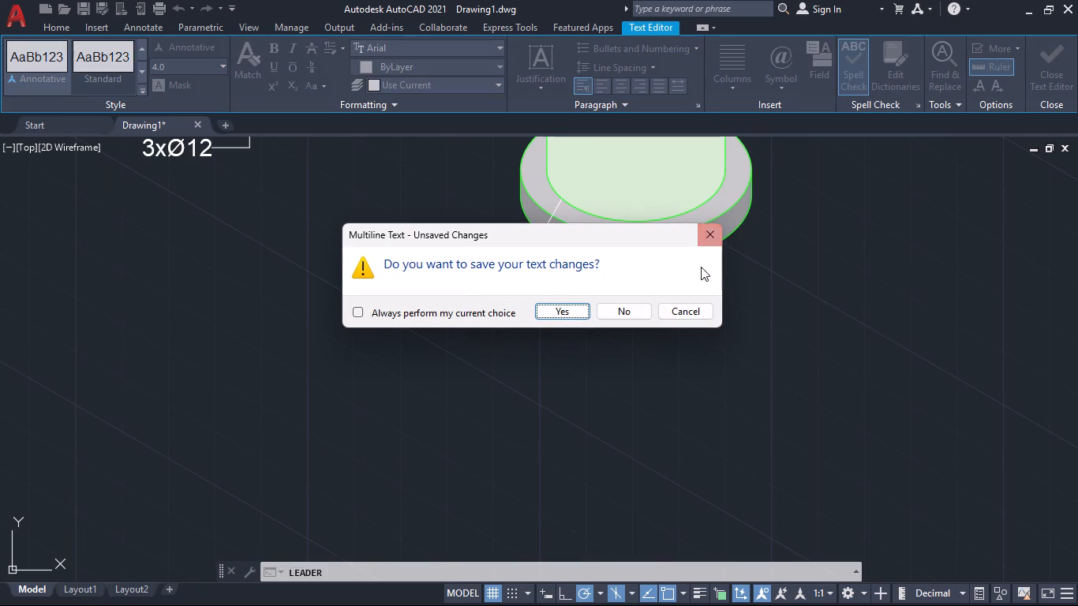
click(683, 309)
scroll(460, 266, up, 1)
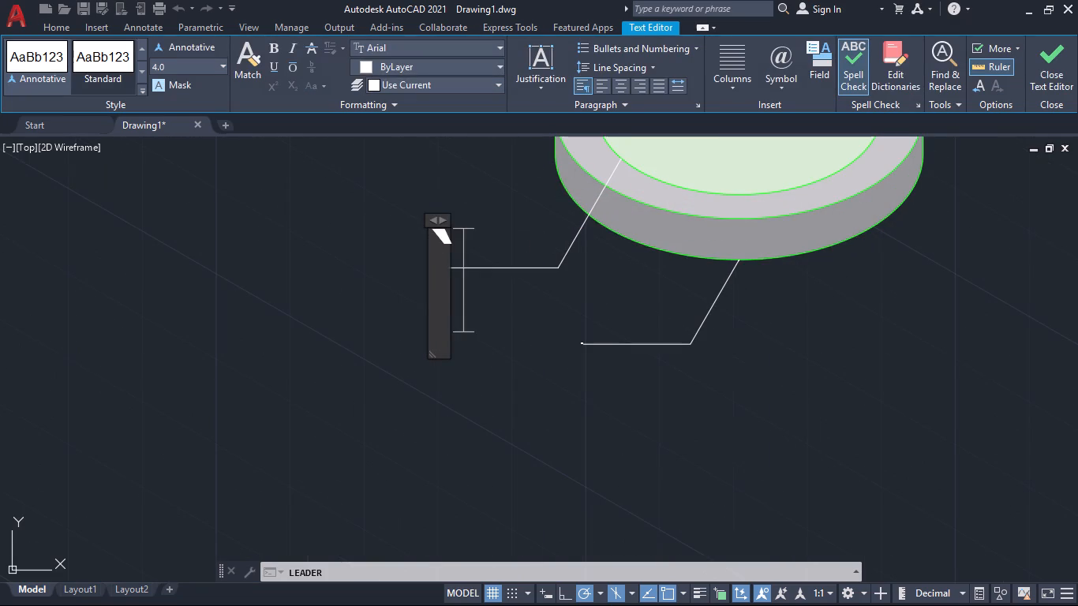
key(BackSpace)
text(34)
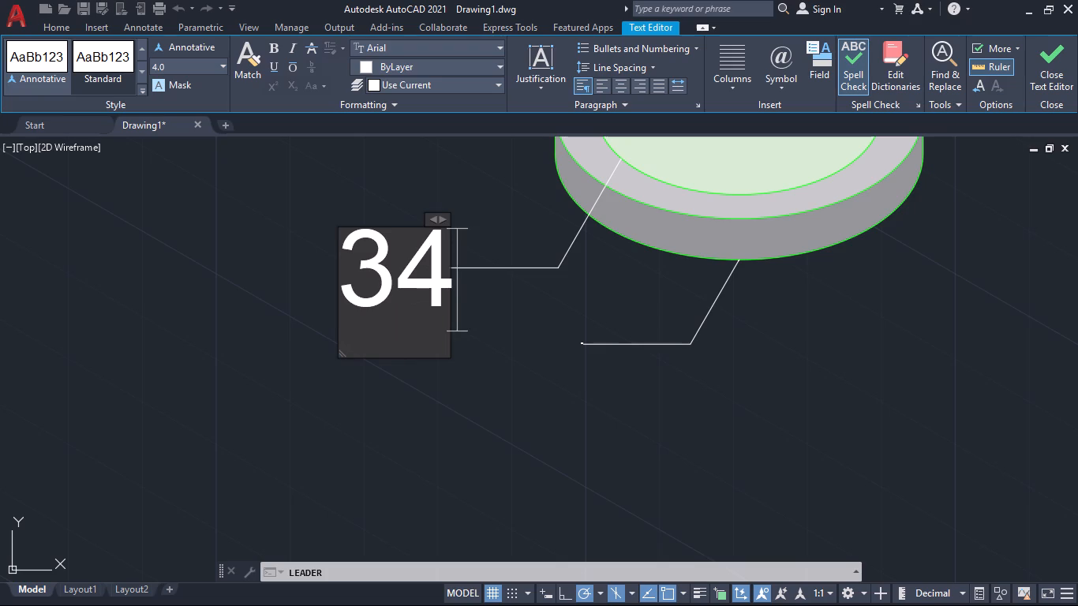
key(BackSpace)
key(BackSpace)
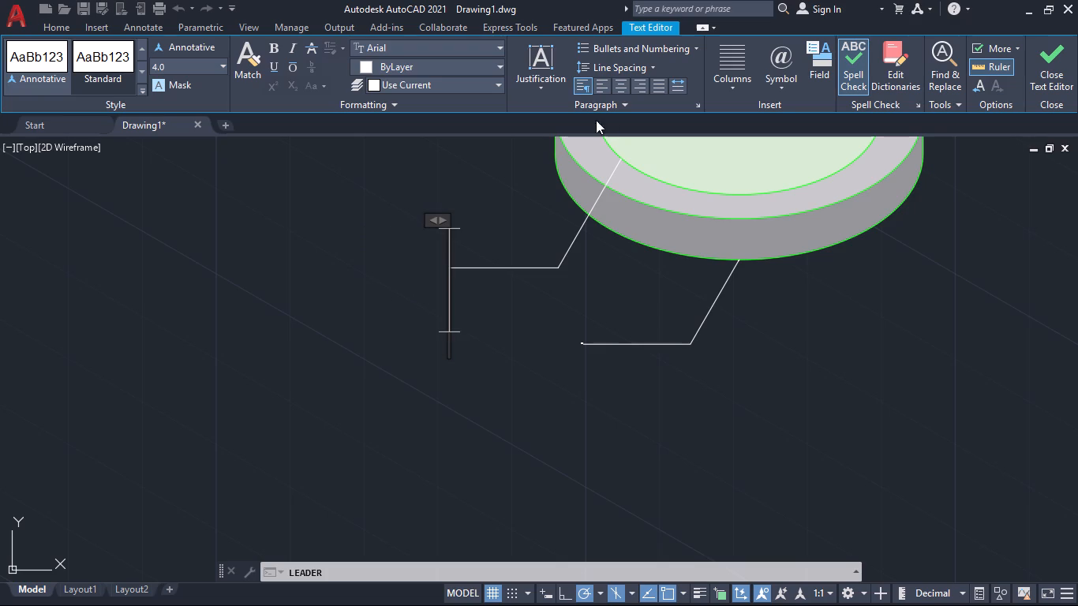
click(777, 84)
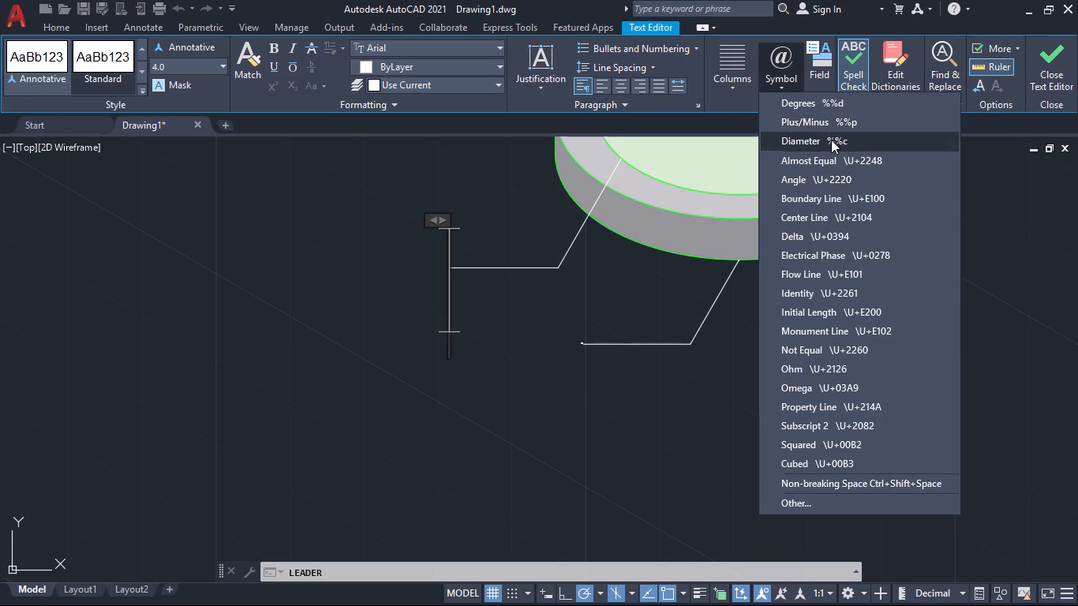
click(831, 140)
text(34)
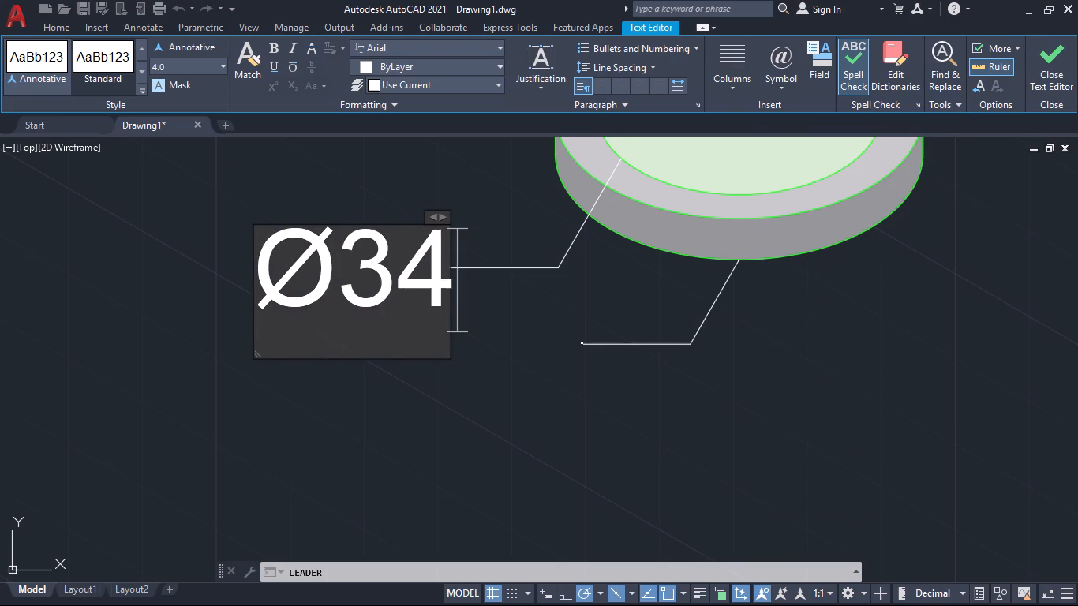
click(495, 346)
Set the arrow size of the cylinder's Ø34 leader to 3.
scroll(459, 317, down, 2)
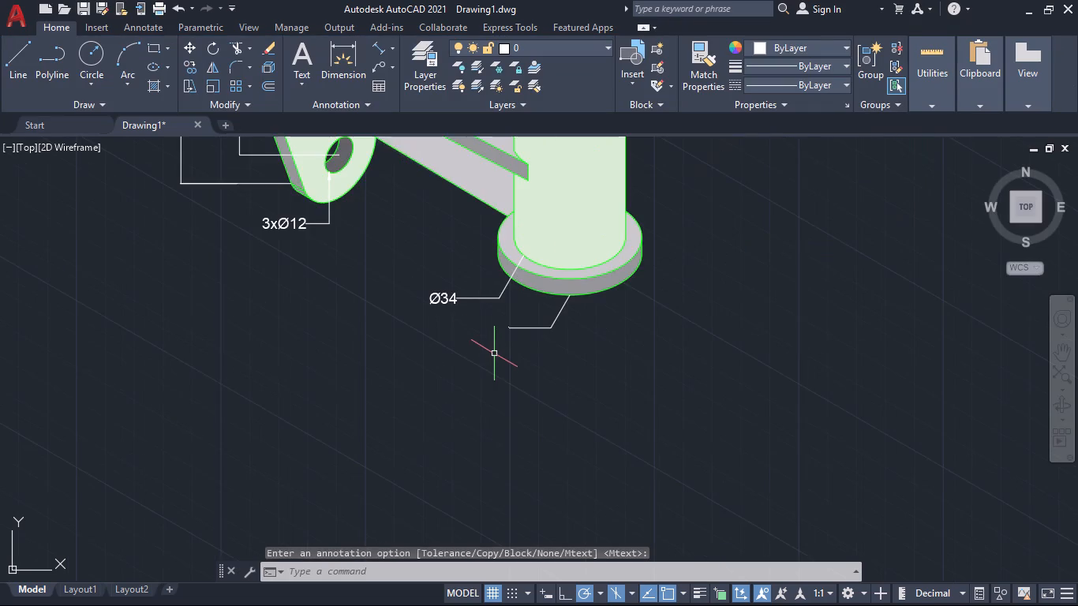
scroll(494, 353, up, 1)
middle_drag(494, 353, 462, 366)
scroll(493, 338, up, 2)
scroll(493, 338, down, 2)
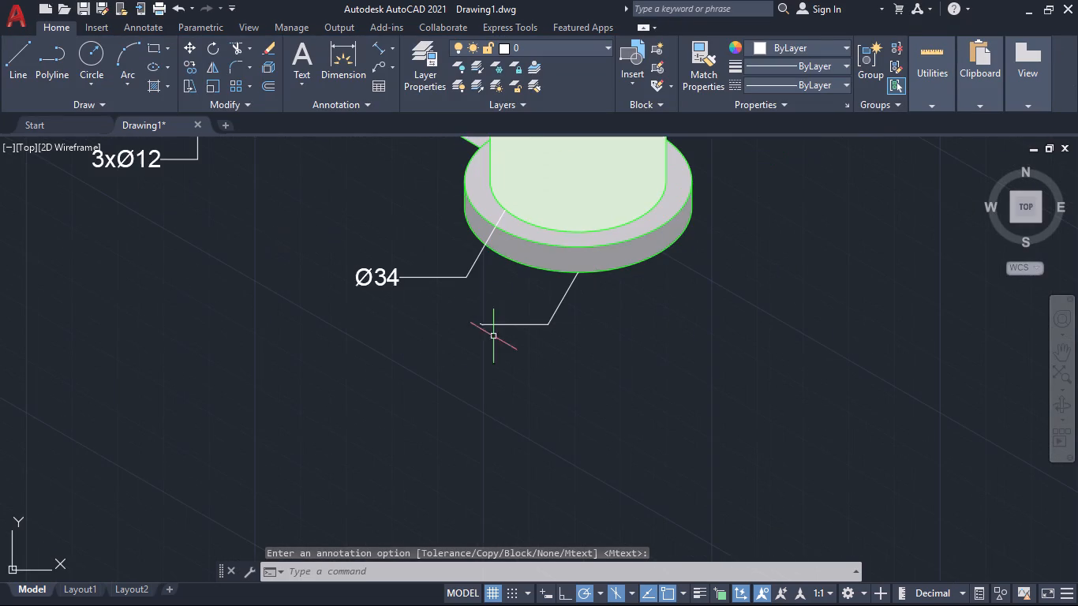
double_click(473, 264)
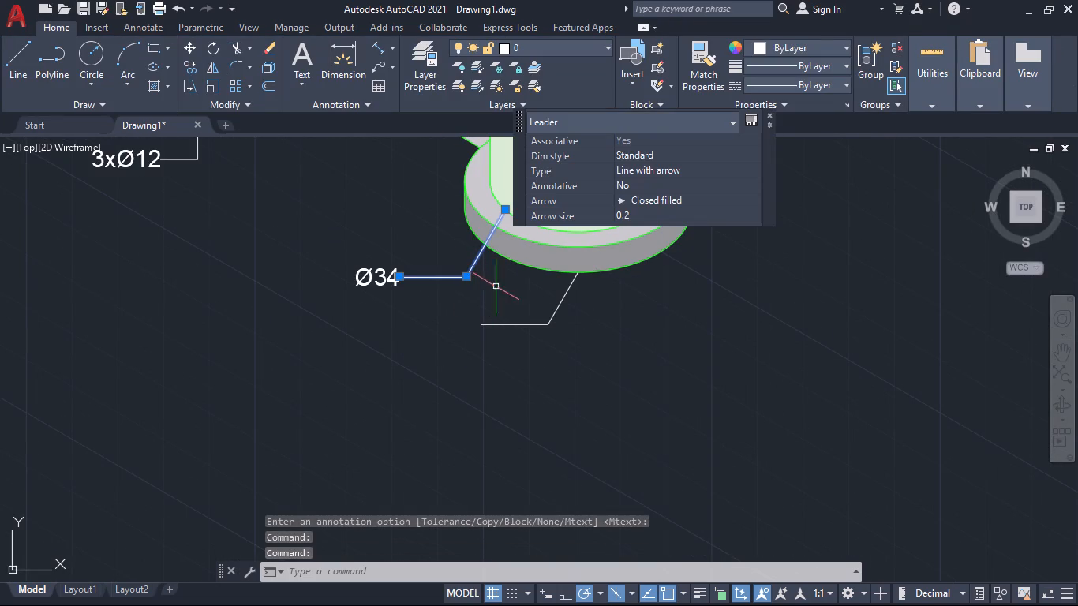
double_click(646, 215)
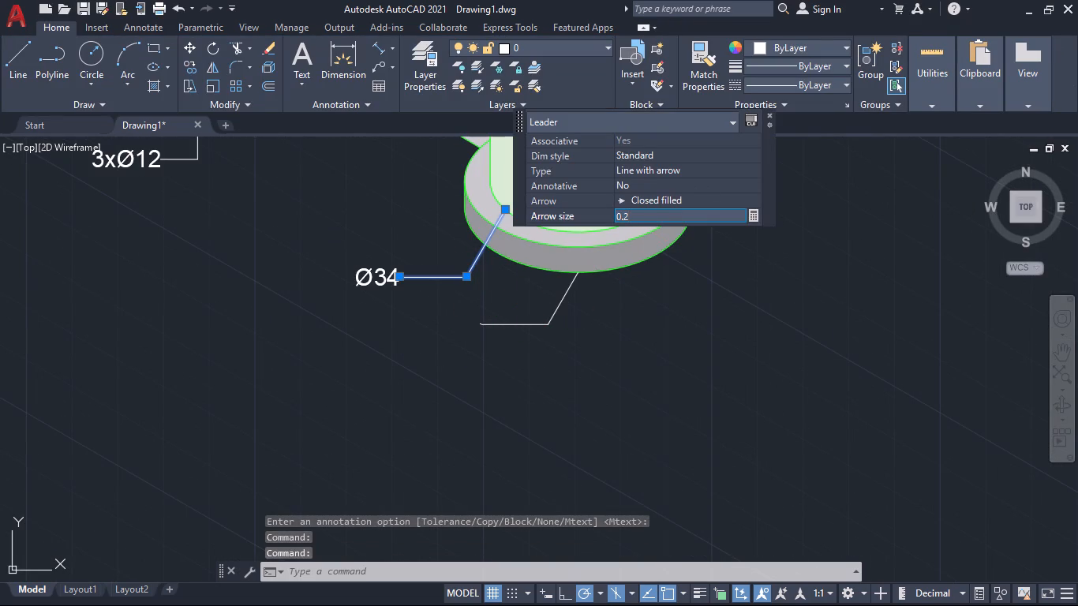
key(BackSpace)
key(BackSpace)
key(BackSpace)
key(3)
key(Return)
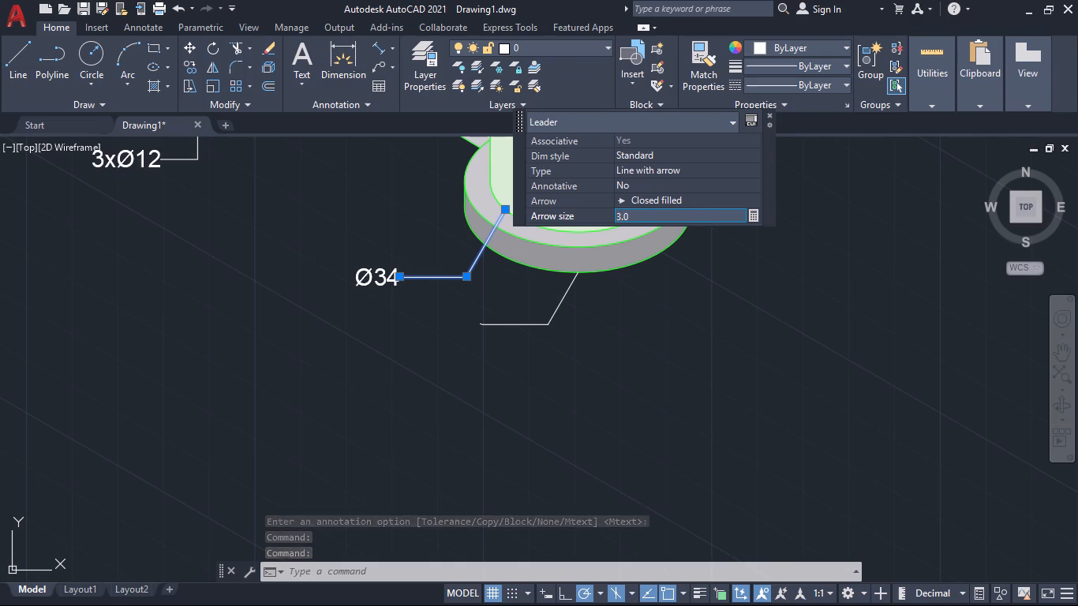
click(767, 113)
Add the bottom flange's leader to the selection, set the arrow size of both leaders to 3, and clear the selection.
double_click(563, 299)
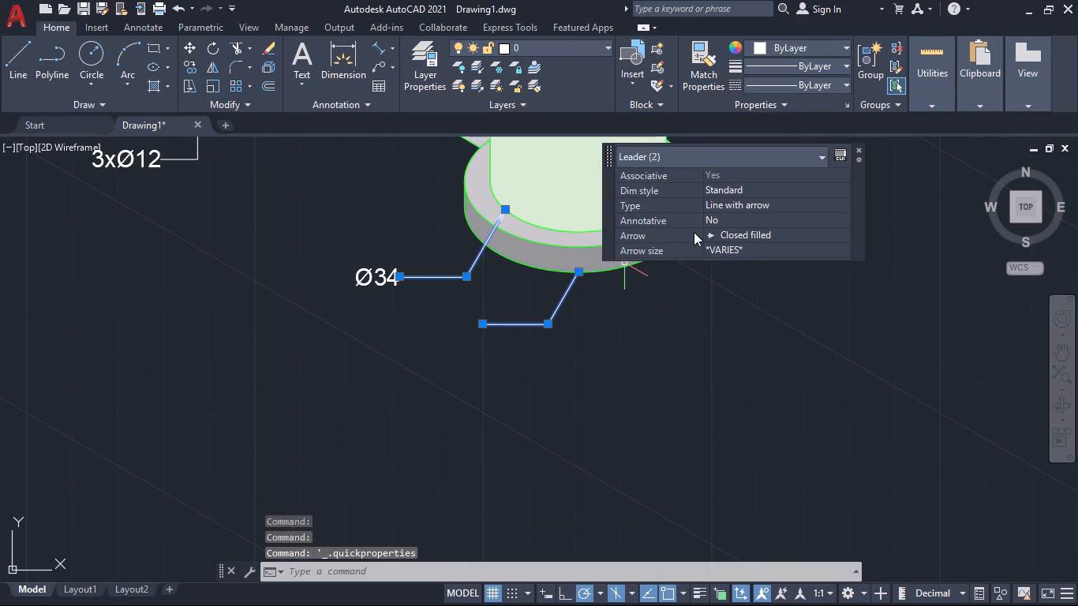
double_click(742, 251)
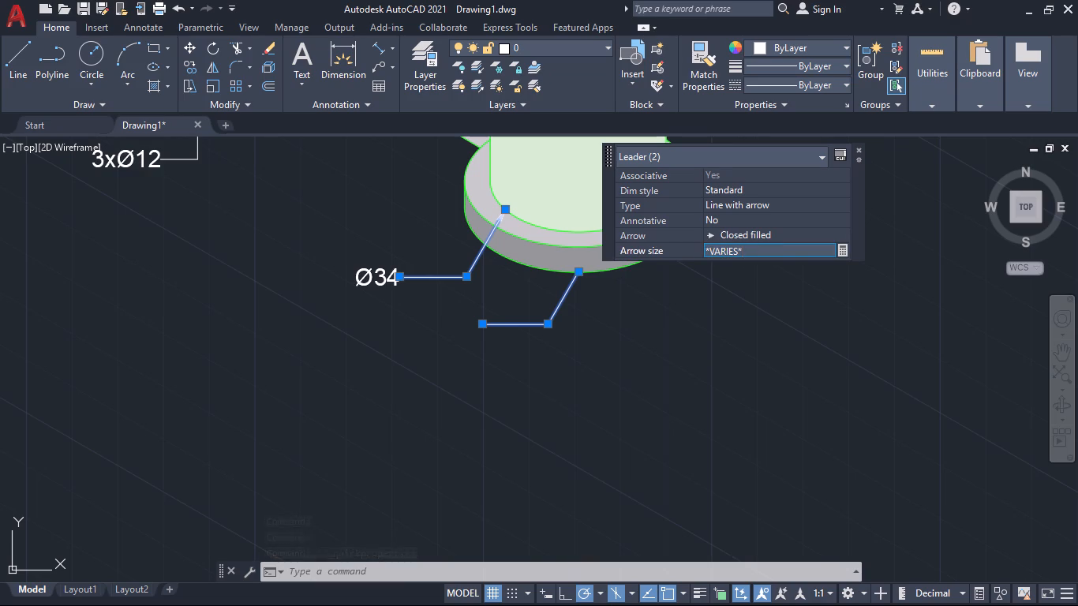
key(BackSpace)
key(BackSpace)
key(BackSpace)
key(BackSpace)
key(BackSpace)
key(BackSpace)
key(BackSpace)
key(BackSpace)
key(BackSpace)
key(BackSpace)
key(3)
key(Return)
click(859, 148)
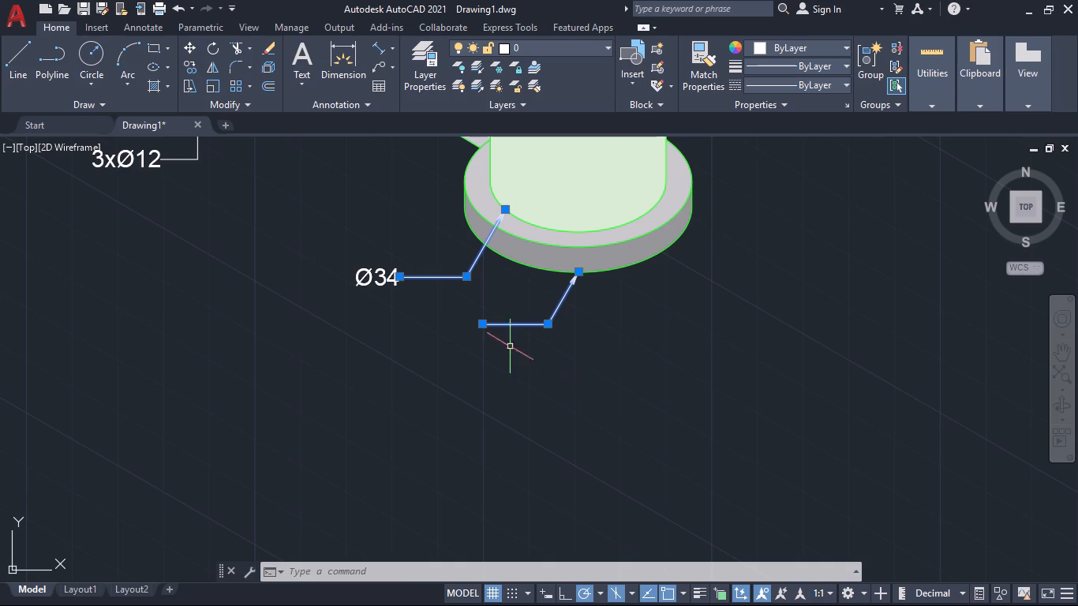
key(Escape)
Edit the bottom flange leader's tiny 44 note so it reads Ø44, using the diameter symbol.
scroll(482, 329, up, 3)
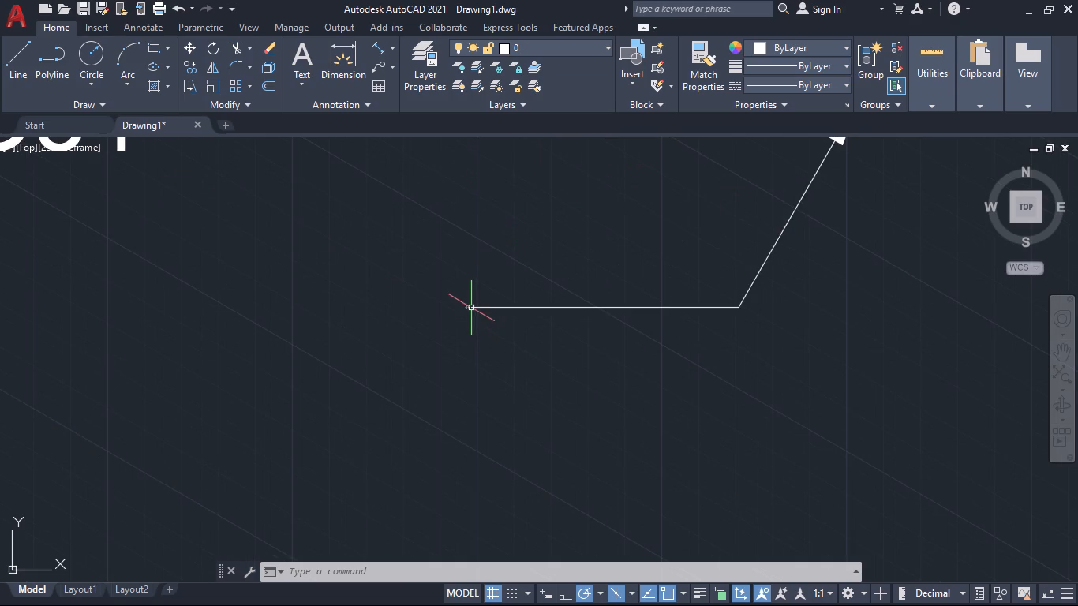
double_click(468, 307)
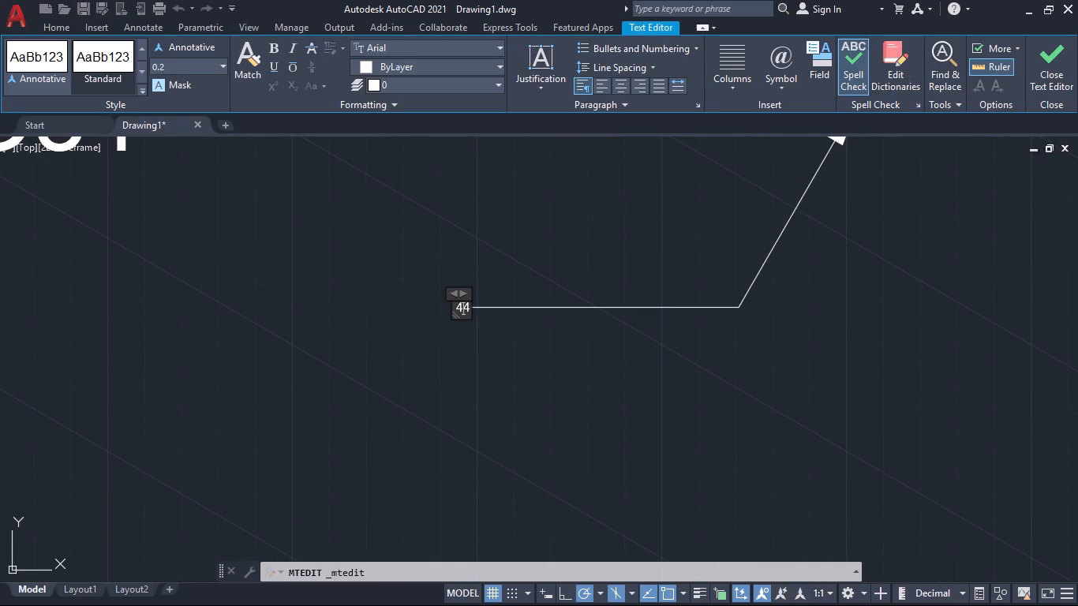
key(Right)
key(BackSpace)
key(BackSpace)
click(776, 84)
click(797, 141)
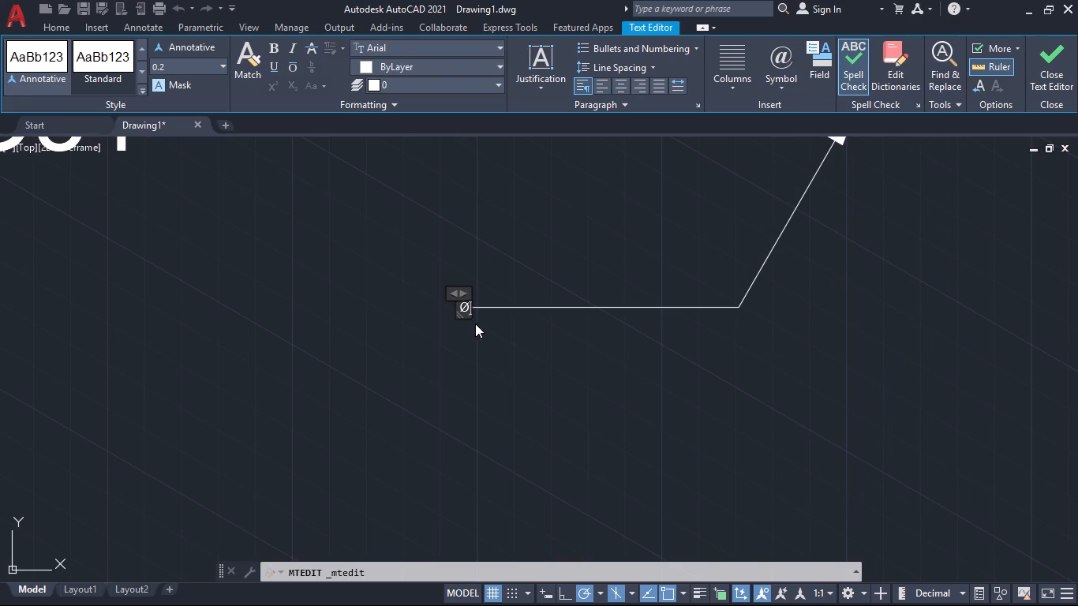
scroll(459, 313, up, 1)
text(44)
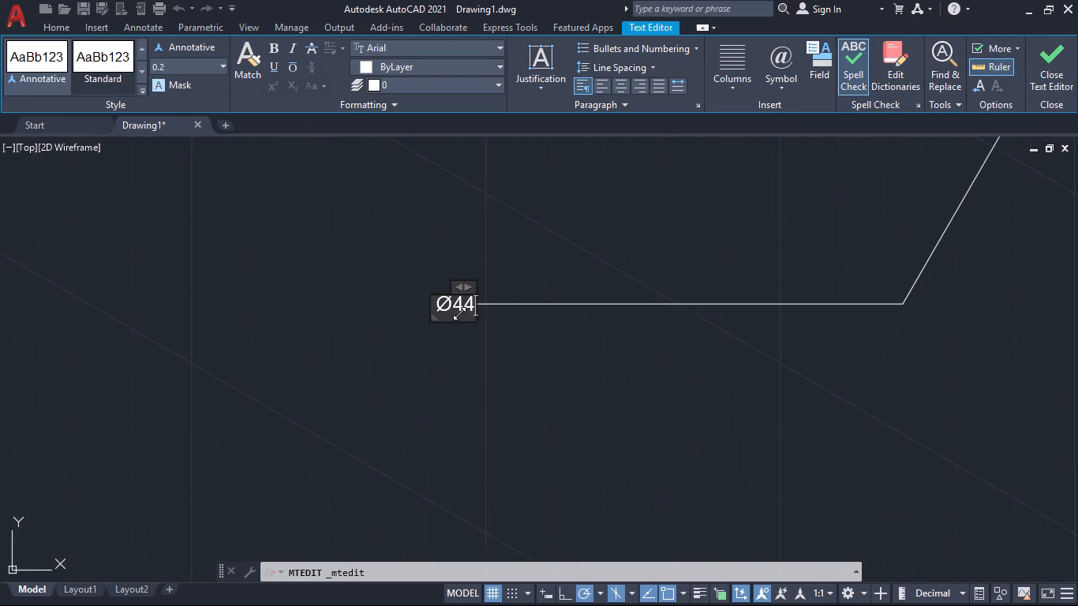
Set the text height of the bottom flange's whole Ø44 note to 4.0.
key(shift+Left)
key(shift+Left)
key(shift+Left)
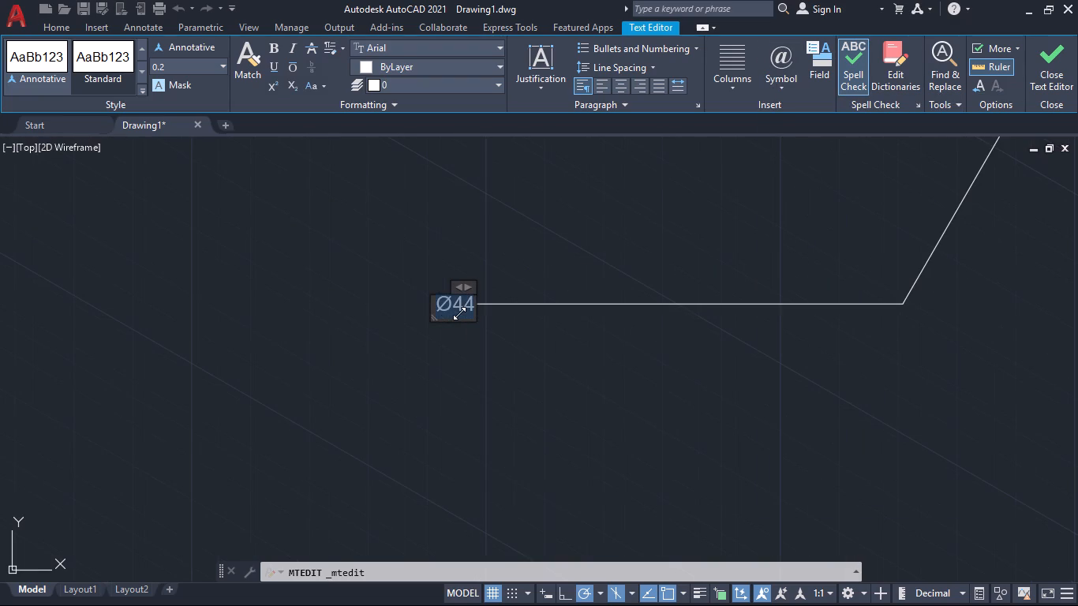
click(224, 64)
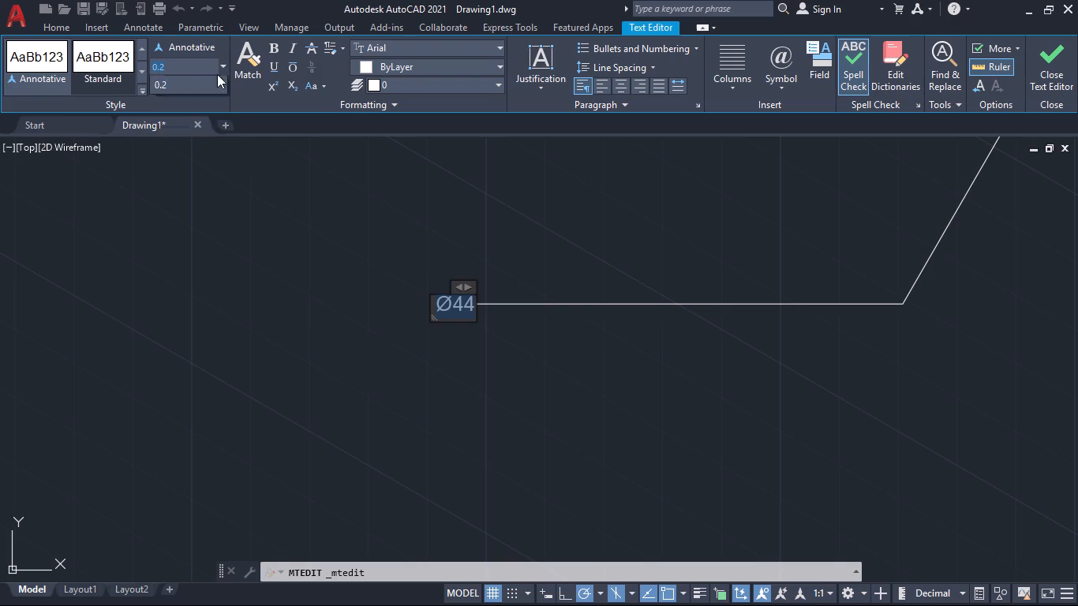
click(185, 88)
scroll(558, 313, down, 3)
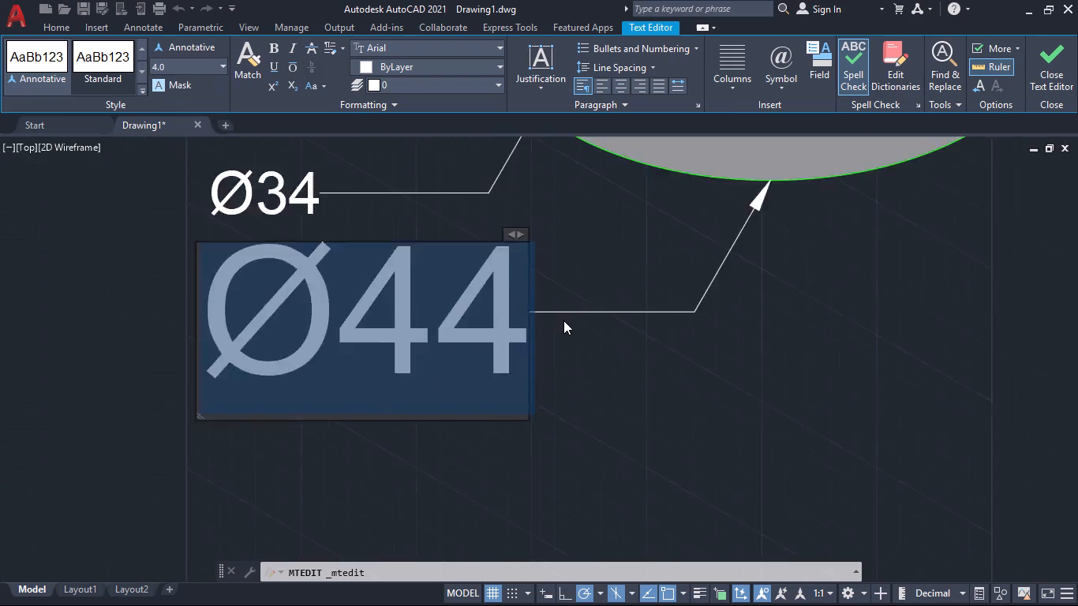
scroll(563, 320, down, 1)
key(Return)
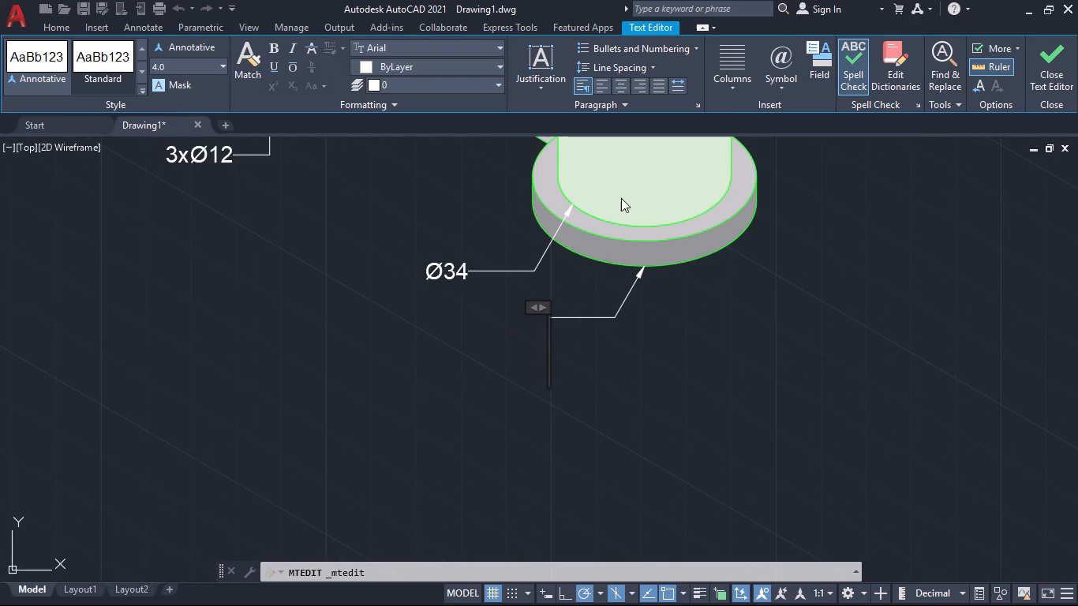
Clear the bottom flange's note and re-enter it as a diameter symbol followed by 44.
key(BackSpace)
key(BackSpace)
click(781, 83)
click(807, 141)
text(44)
scroll(567, 303, up, 4)
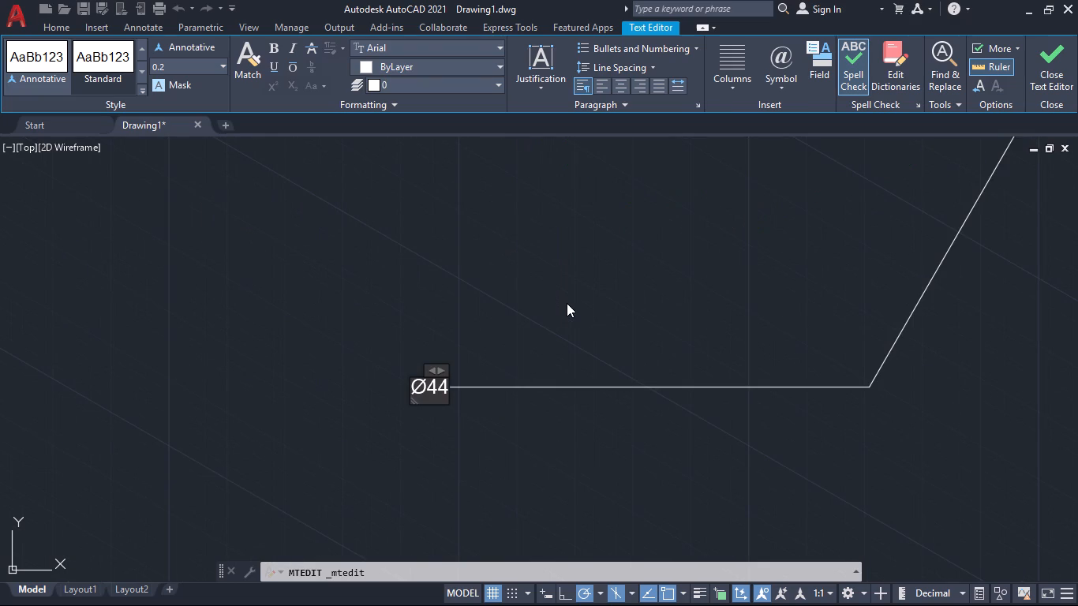
Set the text height of the bottom flange's entire re-entered Ø44 note to 4.0 and finish editing the note.
key(shift+Left)
key(shift+Left)
key(shift+Left)
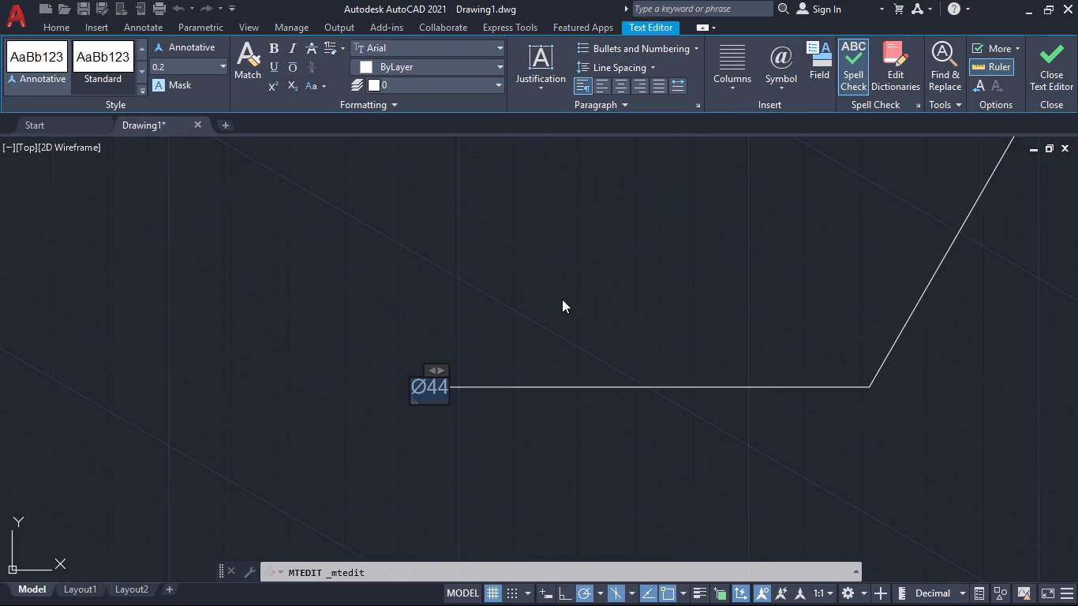
scroll(426, 264, up, 1)
click(218, 72)
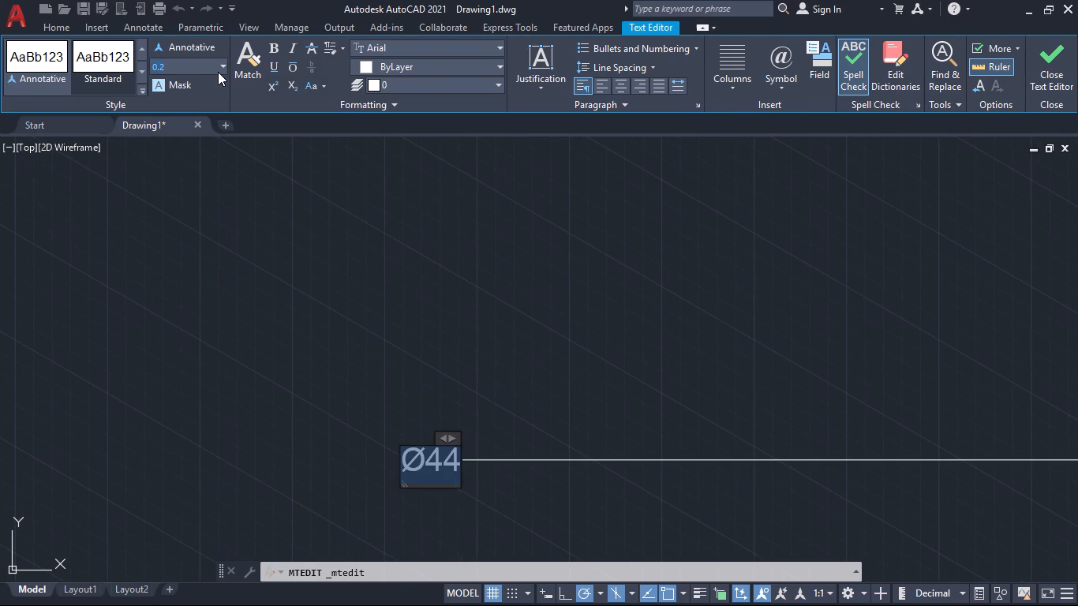
click(219, 68)
click(205, 86)
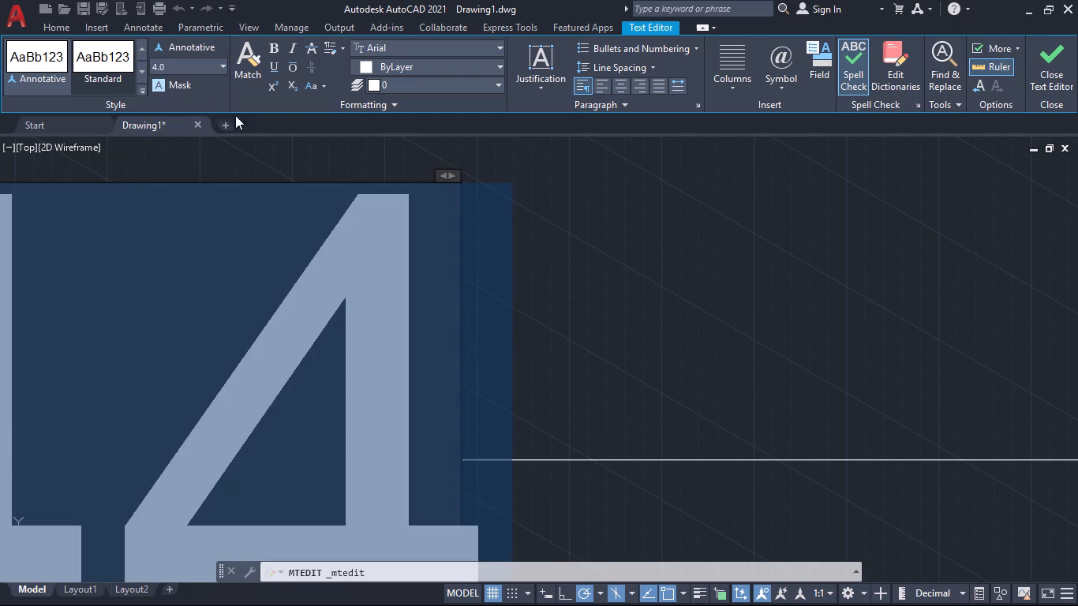
scroll(634, 305, down, 4)
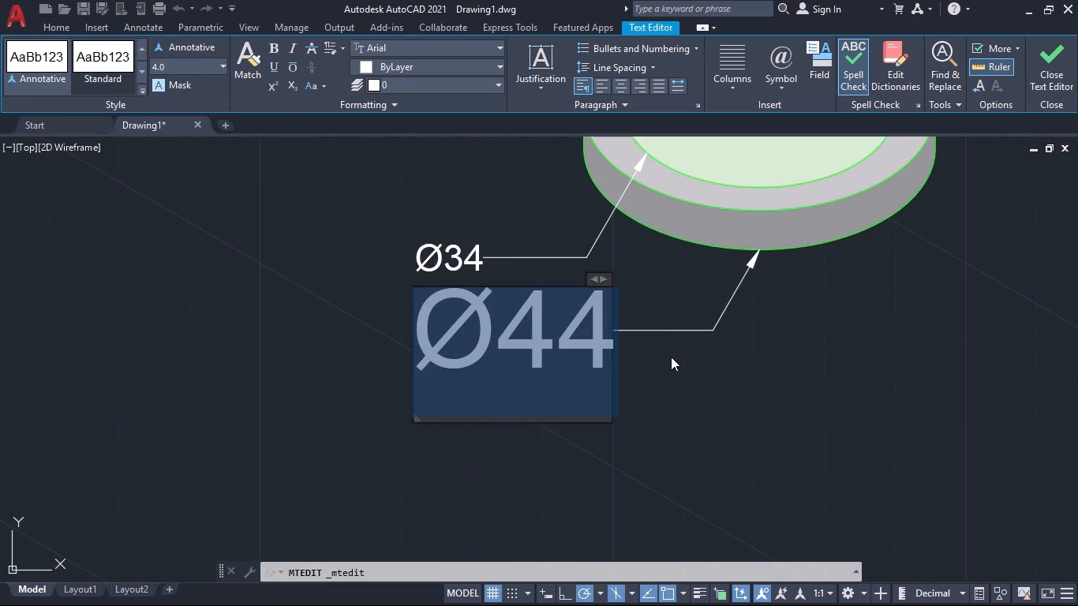
click(671, 357)
Examine the bracket's diameter leader notes and arrows around the lower hole, cylinder and bottom flange, and the drawing overall.
scroll(678, 365, down, 3)
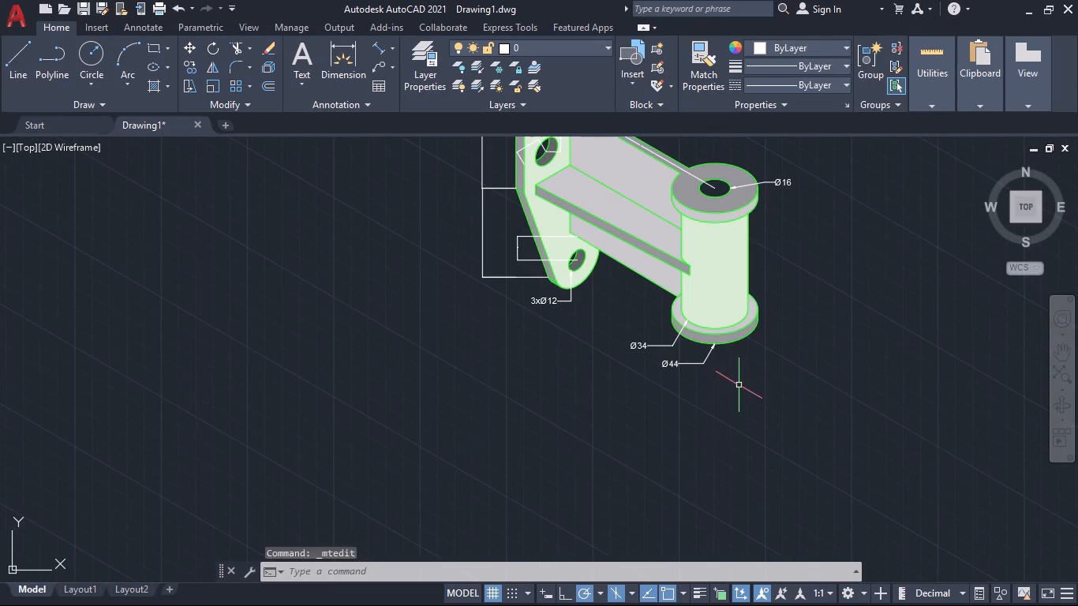
middle_drag(739, 385, 755, 457)
scroll(560, 395, up, 2)
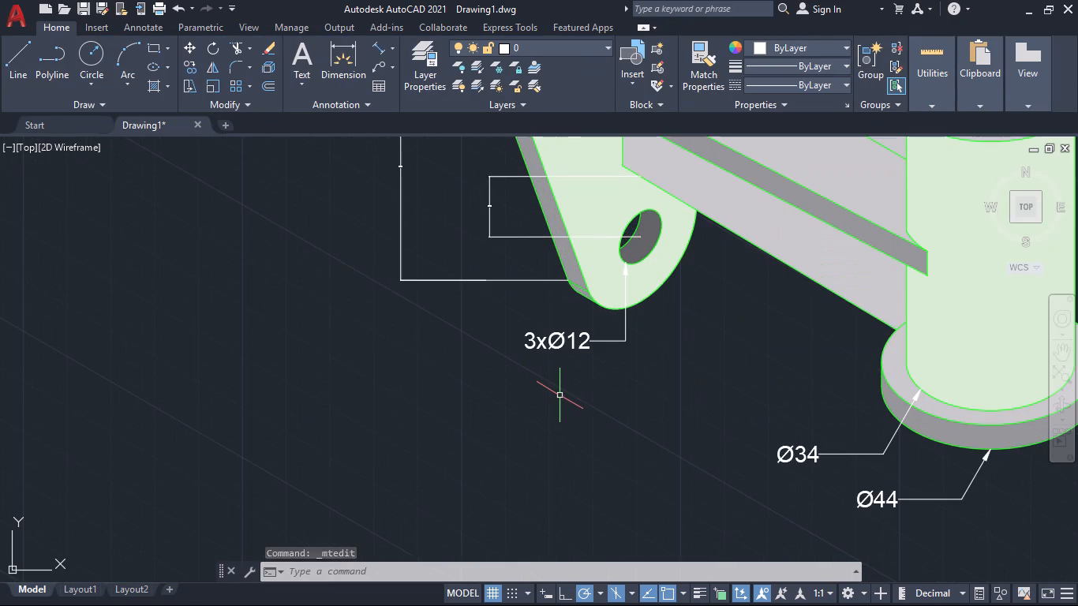
middle_drag(661, 368, 541, 423)
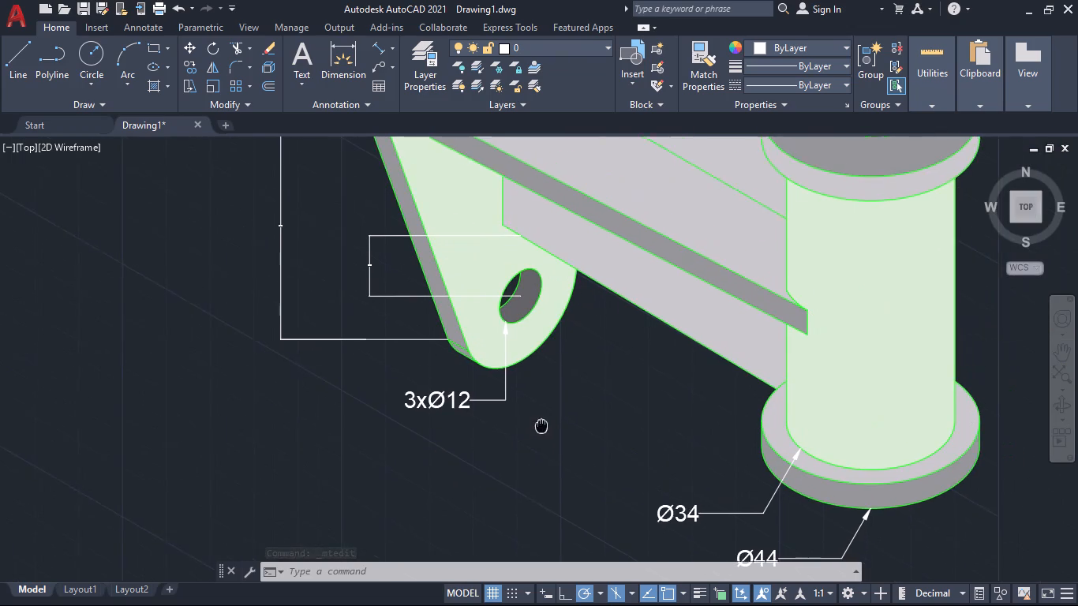
middle_drag(541, 423, 545, 383)
scroll(586, 401, down, 2)
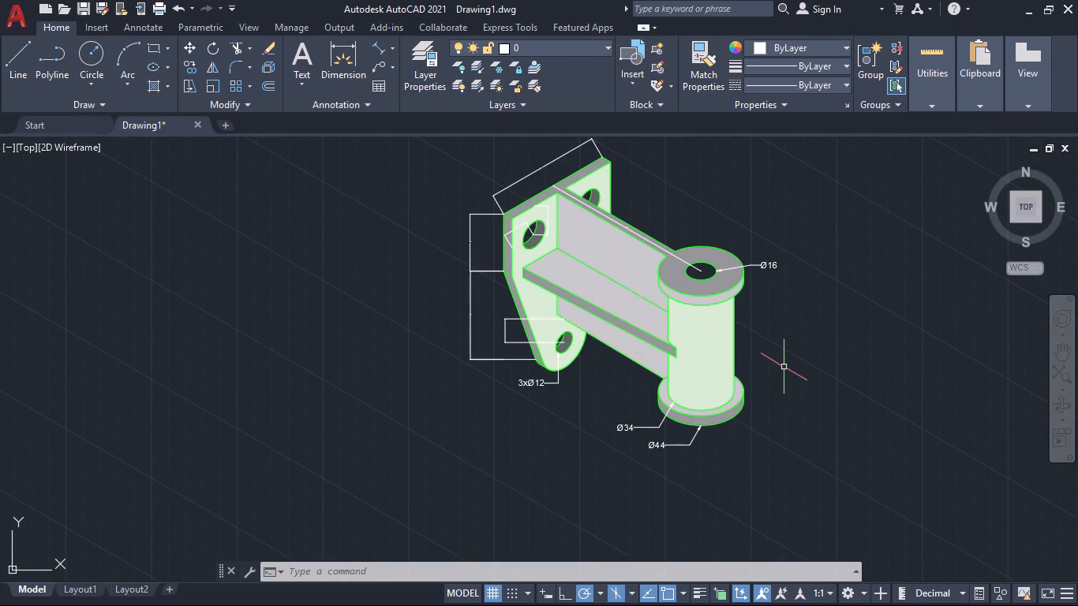
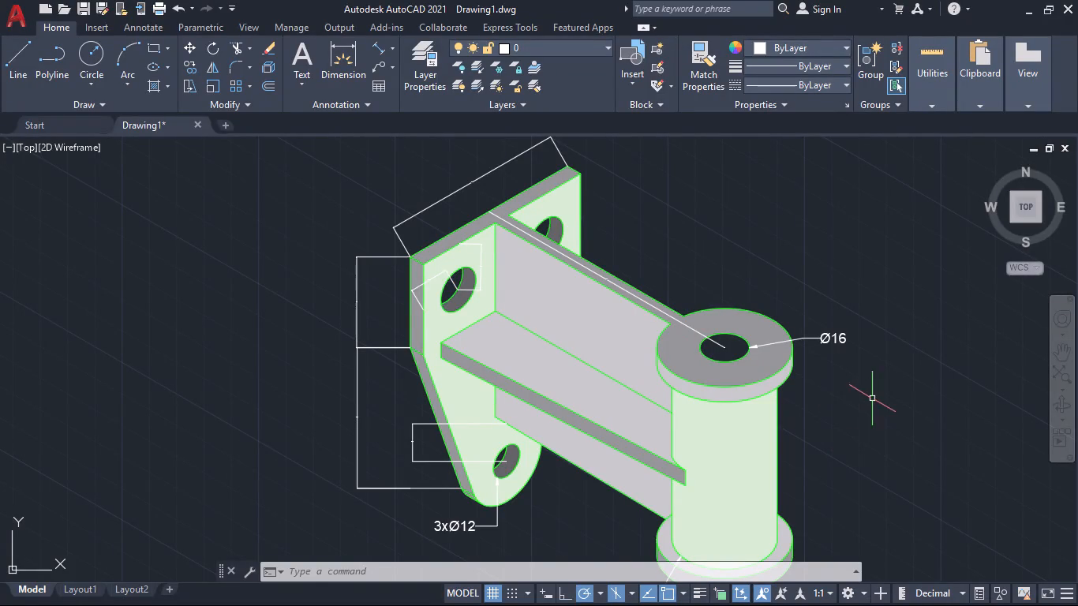
Add an aligned thickness dimension to the horizontal rib, between the midpoints of its front face's upper and lower edges.
middle_drag(860, 429, 823, 318)
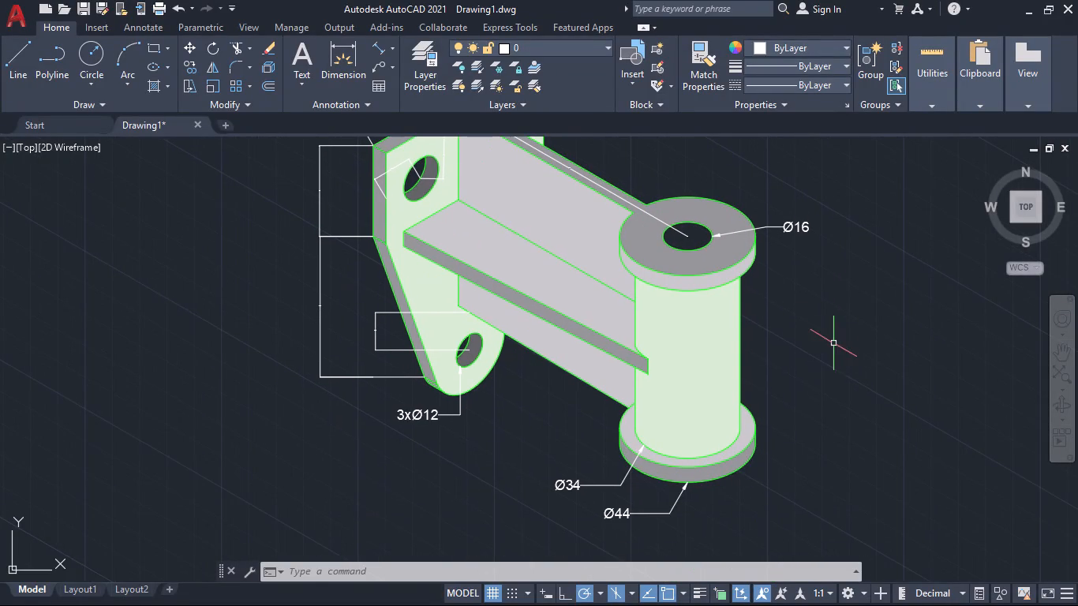
scroll(833, 346, down, 1)
scroll(807, 404, up, 1)
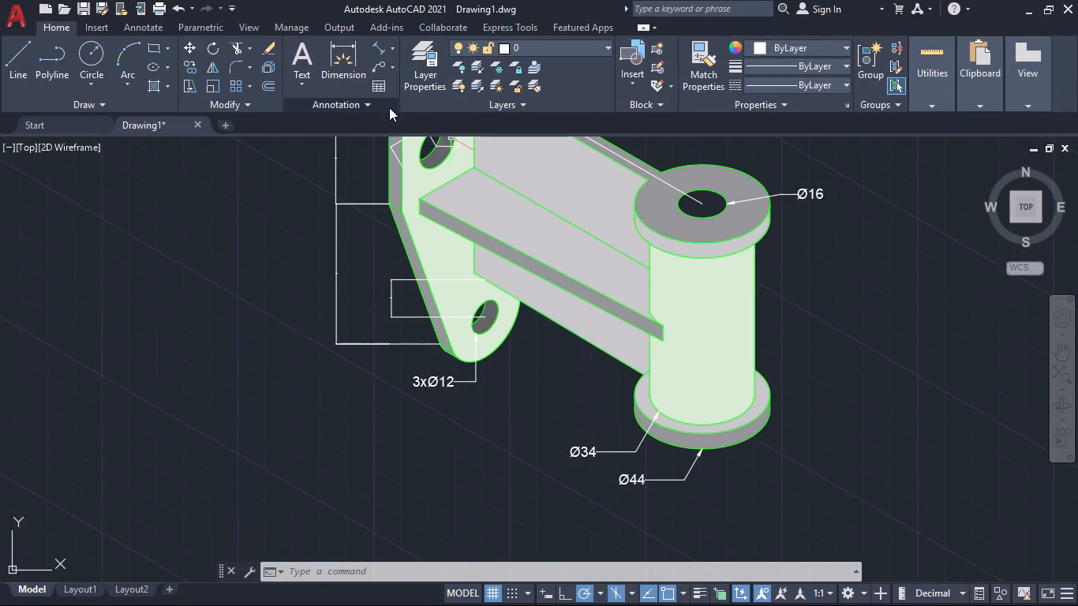
click(376, 44)
scroll(450, 197, up, 3)
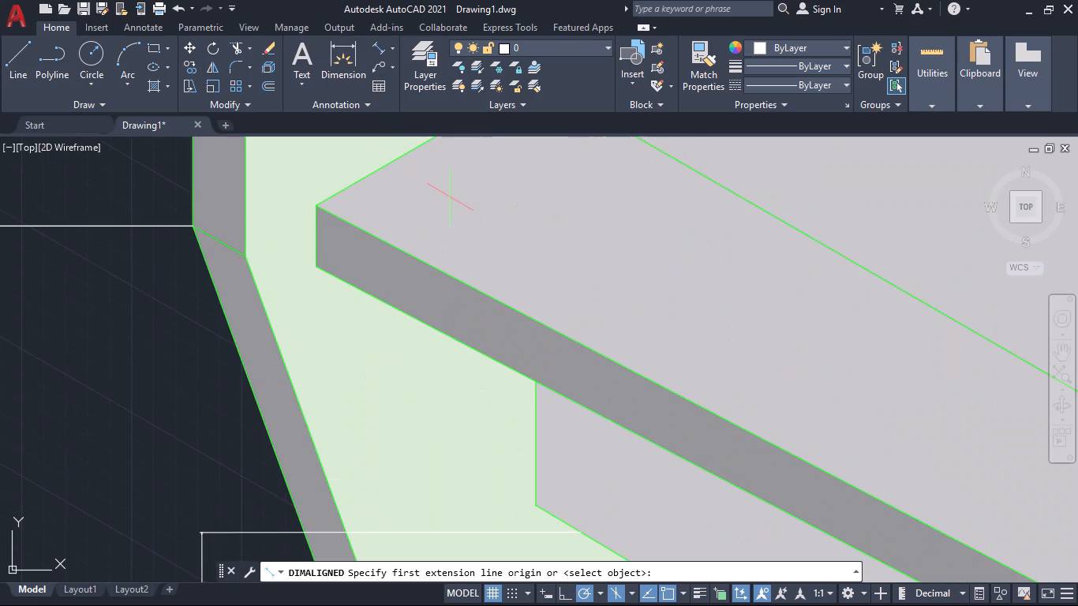
scroll(694, 387, down, 2)
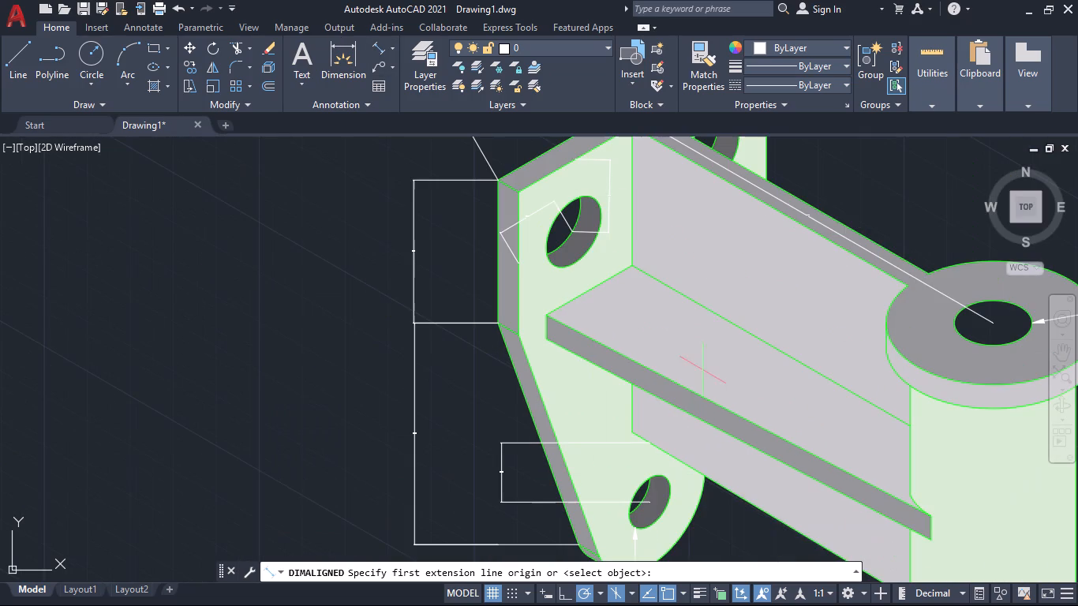
click(735, 414)
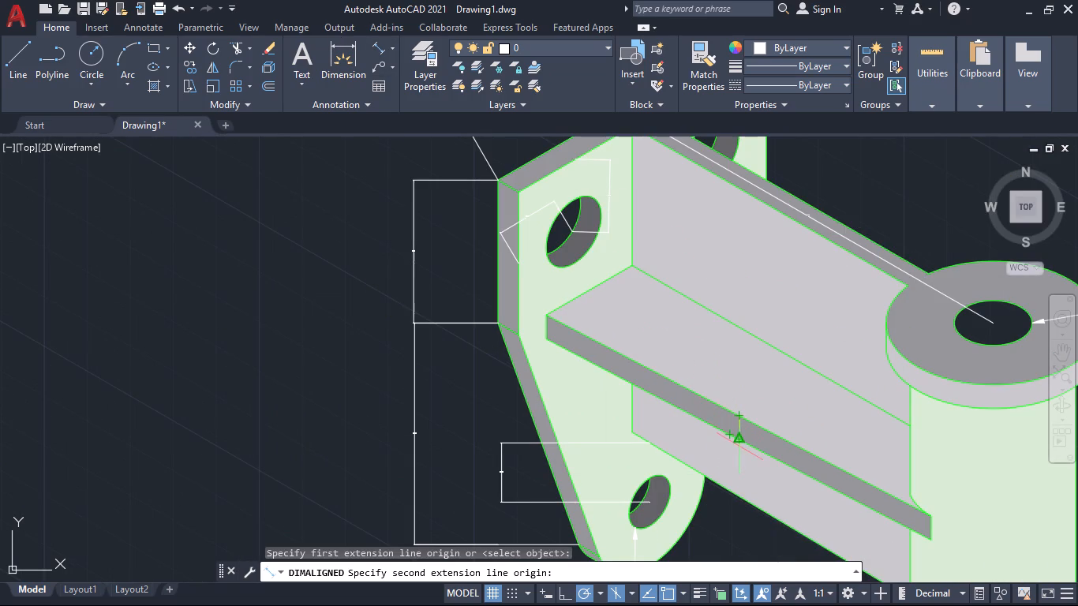
click(738, 442)
scroll(744, 447, up, 3)
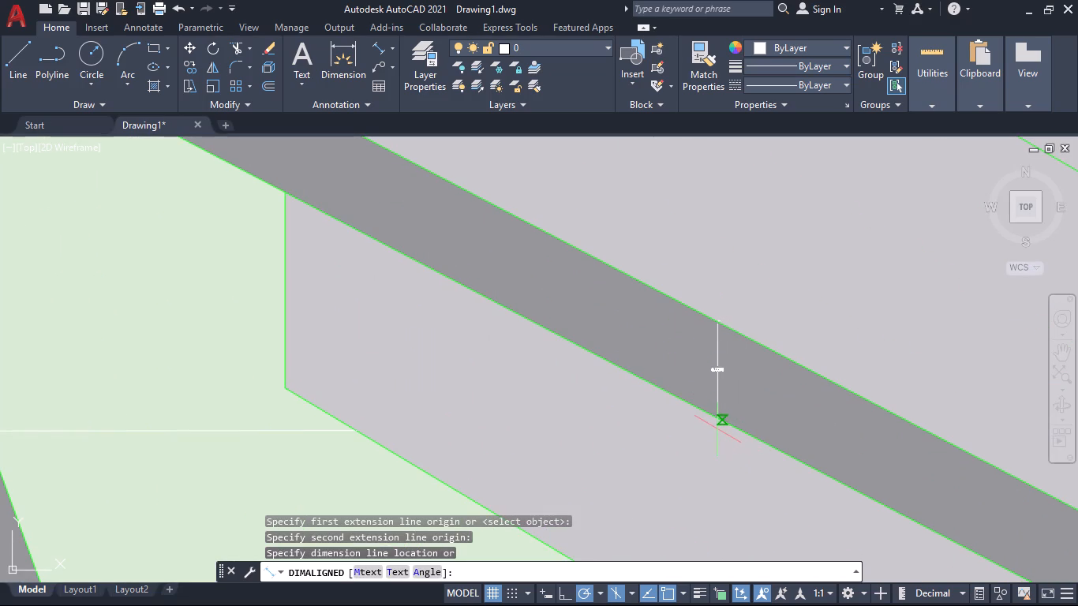
click(717, 429)
scroll(726, 383, up, 3)
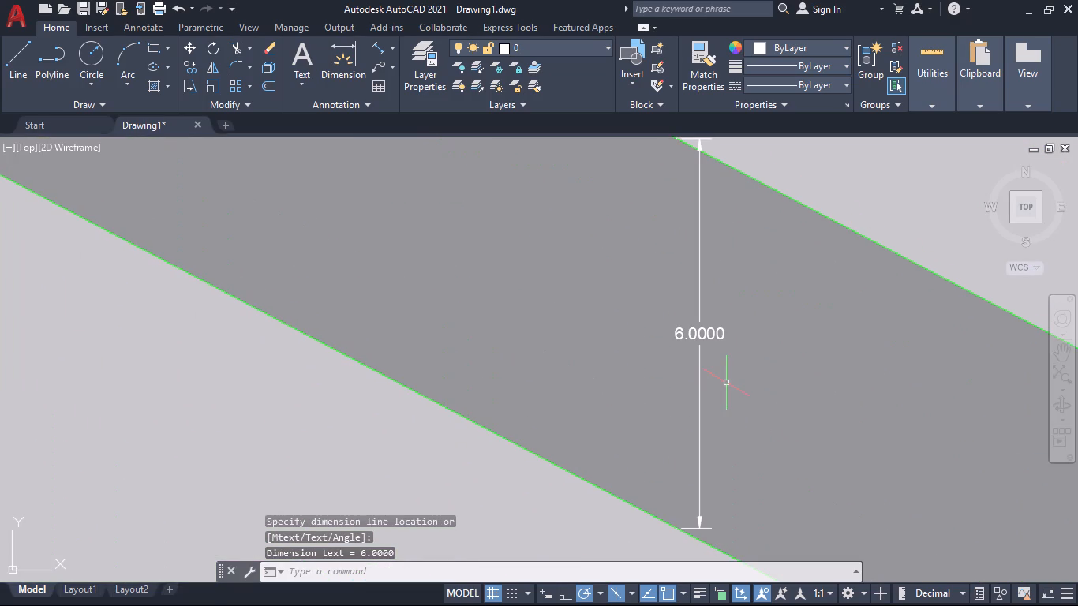
scroll(726, 383, down, 2)
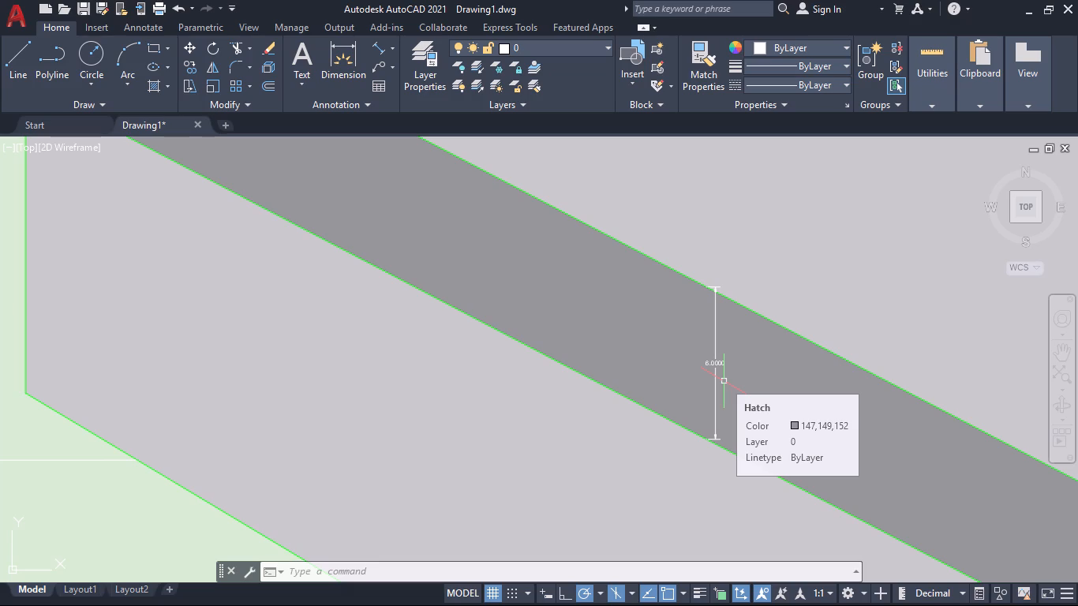
scroll(601, 391, down, 5)
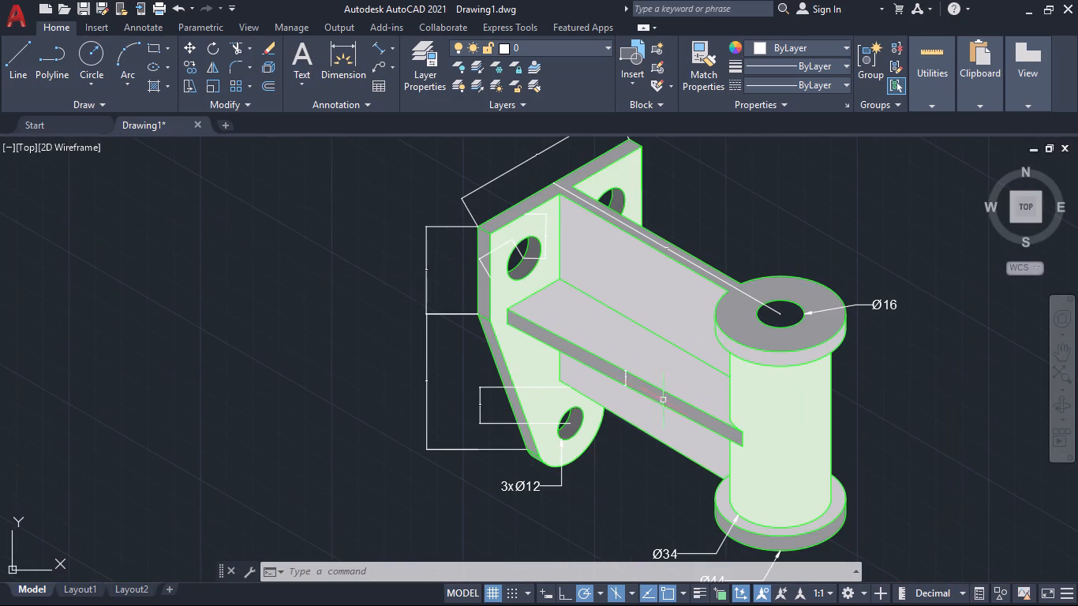
key(Escape)
Set the colour of all diameter leaders, their notes and the linear dimensions, except those at the near upper hole, to black, index 250.
middle_drag(889, 450, 886, 447)
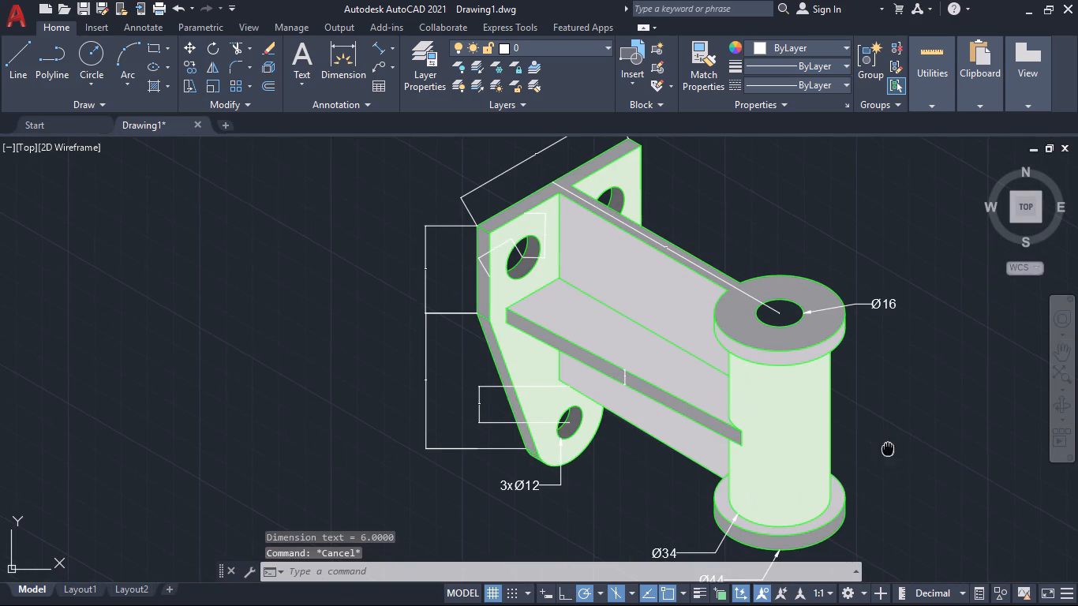
middle_drag(886, 447, 764, 383)
scroll(750, 382, up, 1)
scroll(754, 387, down, 2)
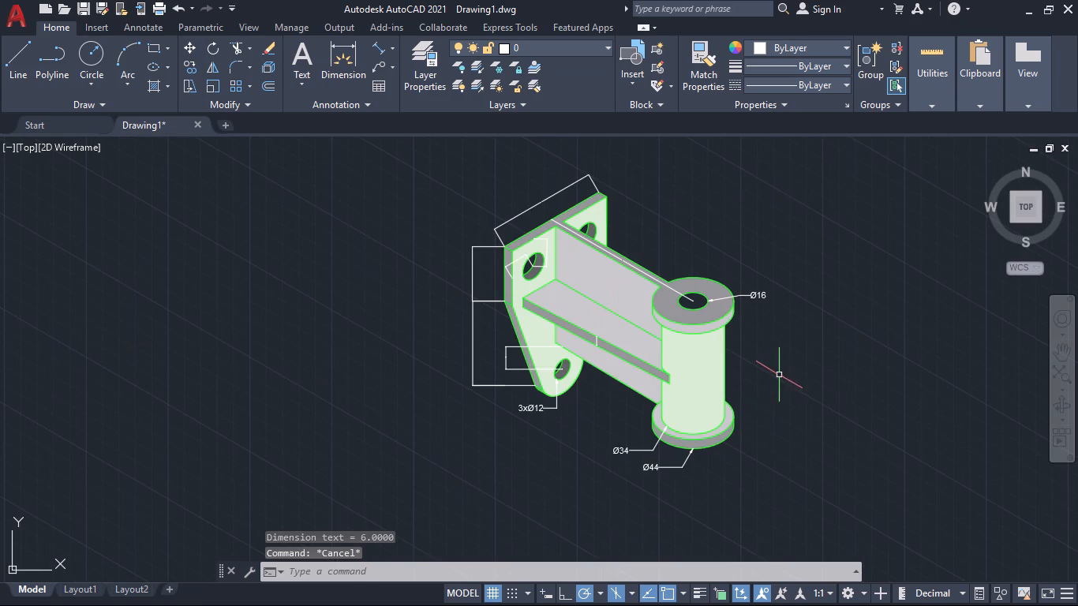
scroll(807, 369, up, 1)
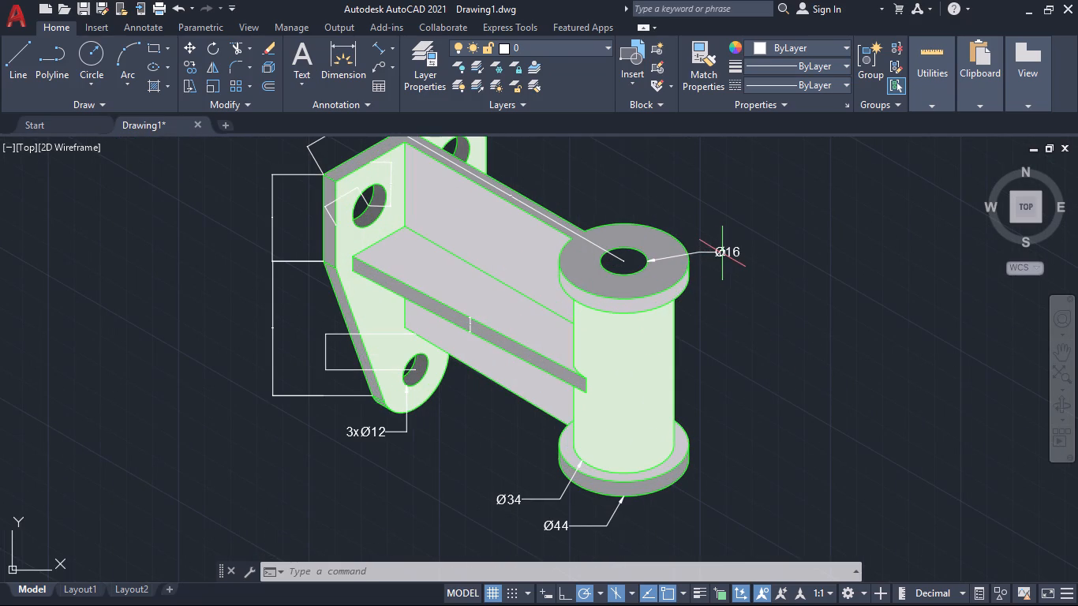
click(722, 253)
scroll(702, 252, up, 2)
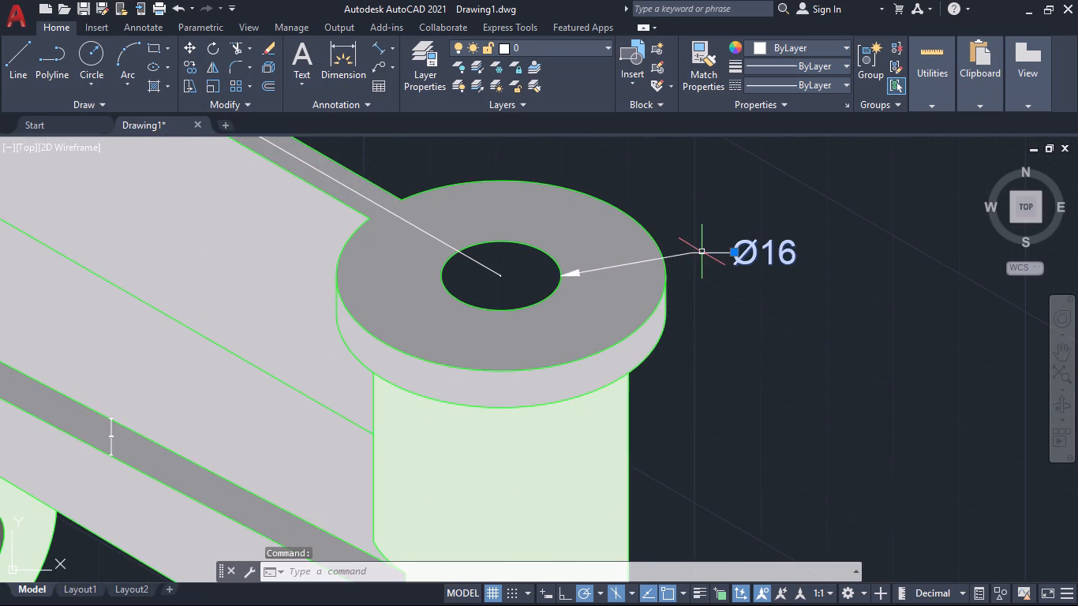
click(702, 252)
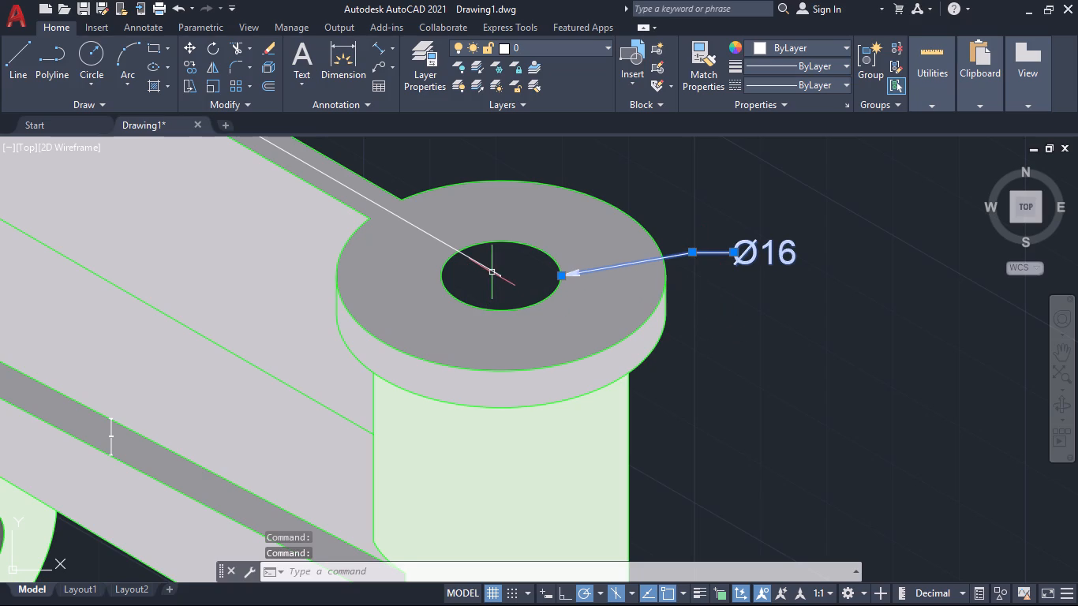
click(492, 272)
scroll(545, 311, down, 4)
scroll(459, 233, up, 4)
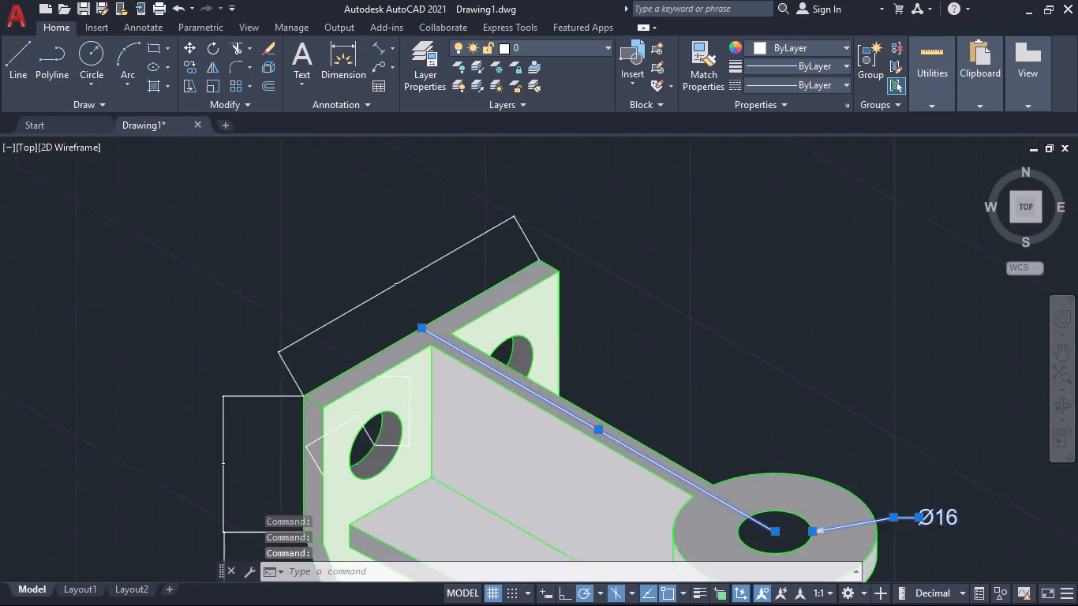
click(470, 246)
scroll(418, 329, down, 3)
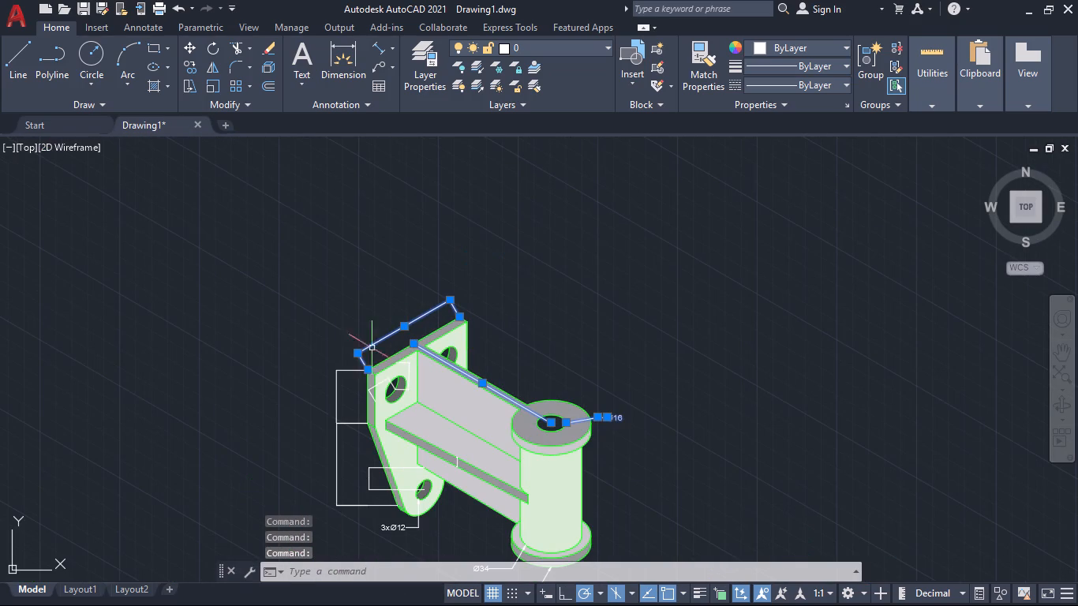
click(343, 373)
click(336, 361)
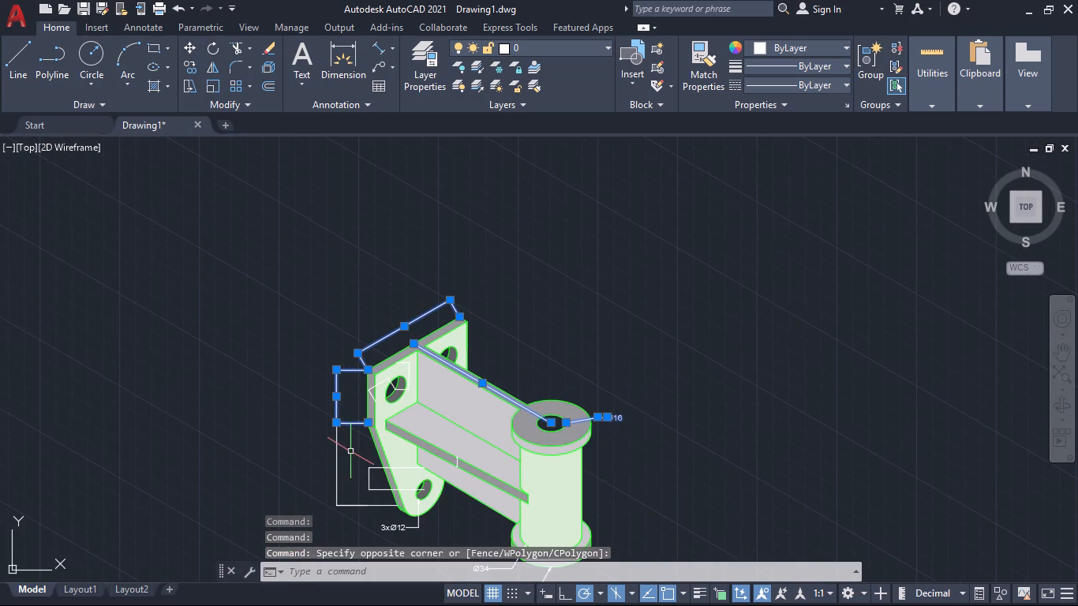
click(350, 452)
click(328, 452)
click(369, 481)
scroll(365, 483, down, 2)
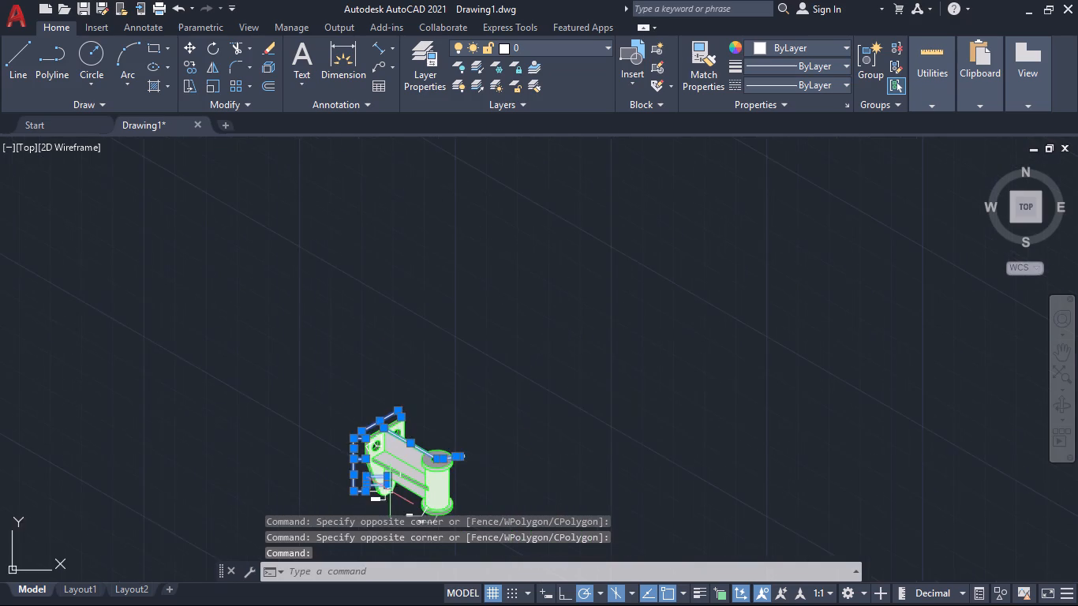
scroll(391, 492, up, 4)
middle_drag(427, 483, 406, 398)
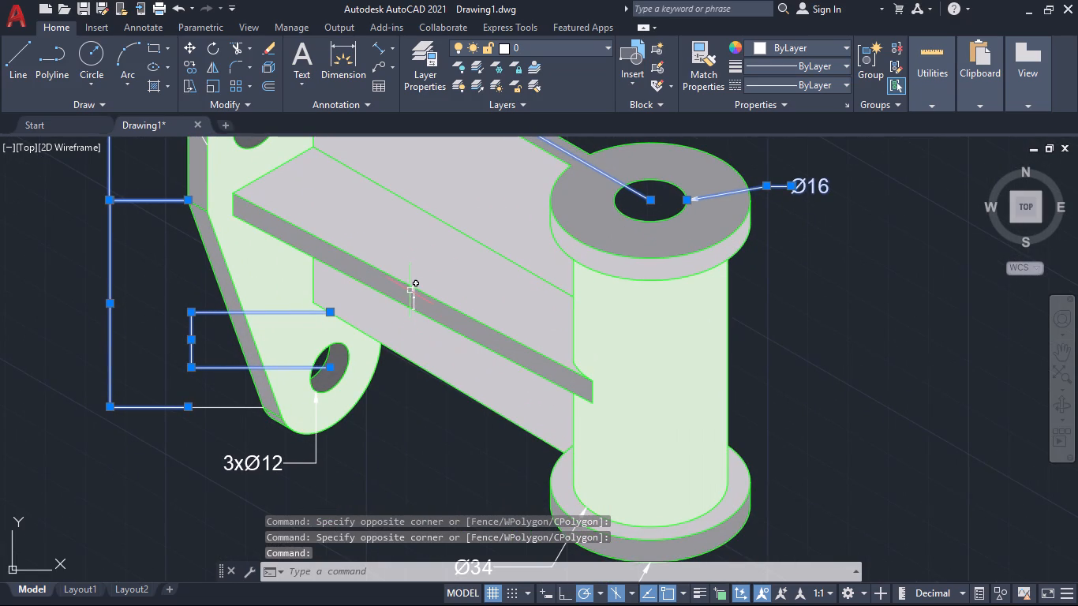
click(414, 297)
click(309, 464)
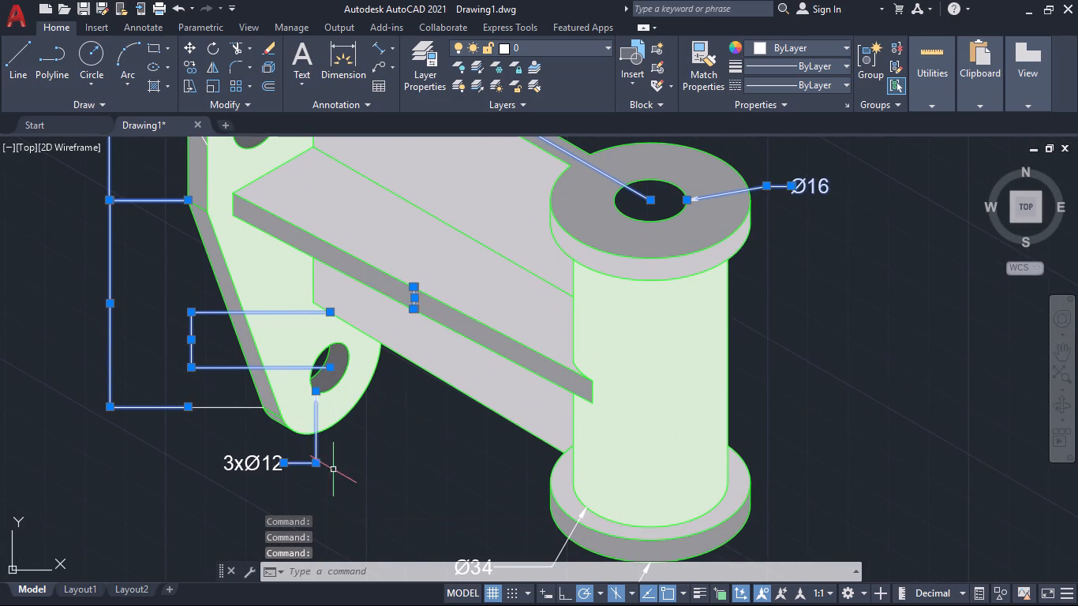
click(261, 466)
scroll(388, 468, down, 2)
middle_drag(402, 468, 357, 400)
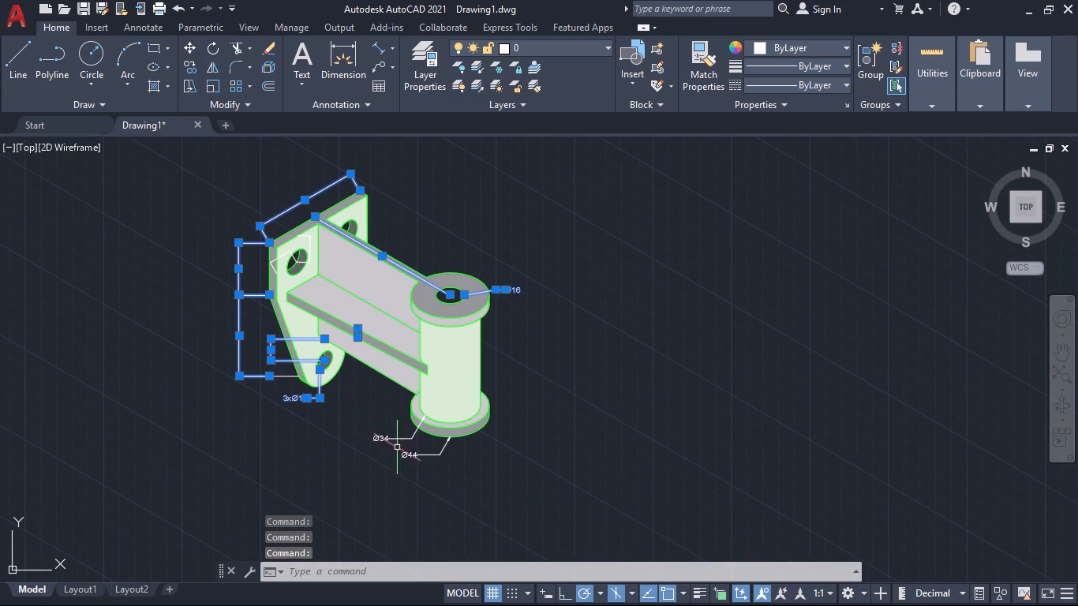
click(451, 494)
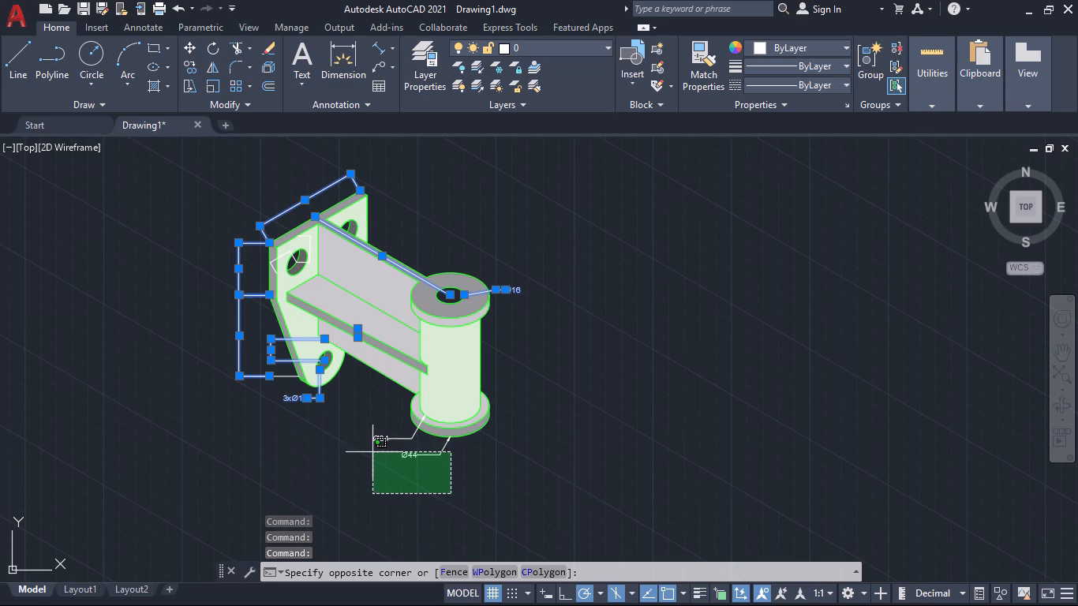
click(372, 452)
click(382, 459)
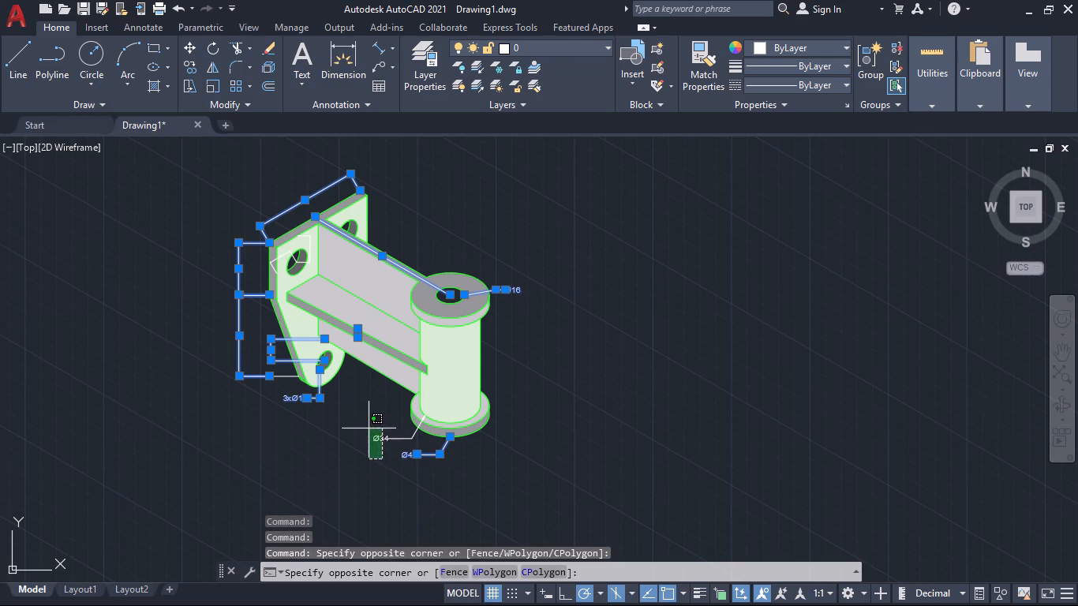
click(366, 427)
scroll(387, 441, up, 3)
click(442, 436)
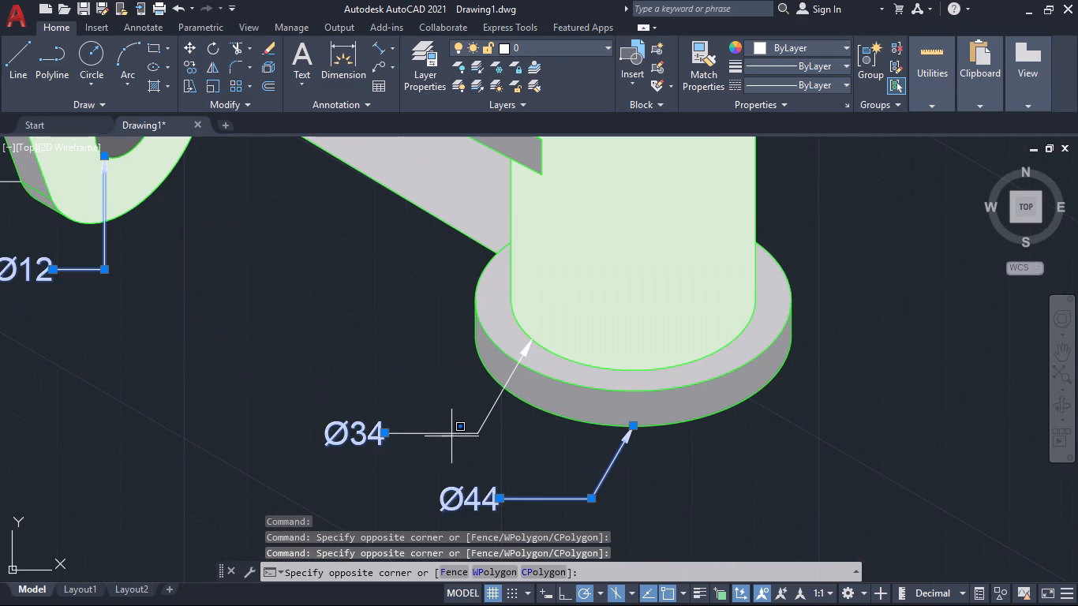
click(466, 433)
click(466, 433)
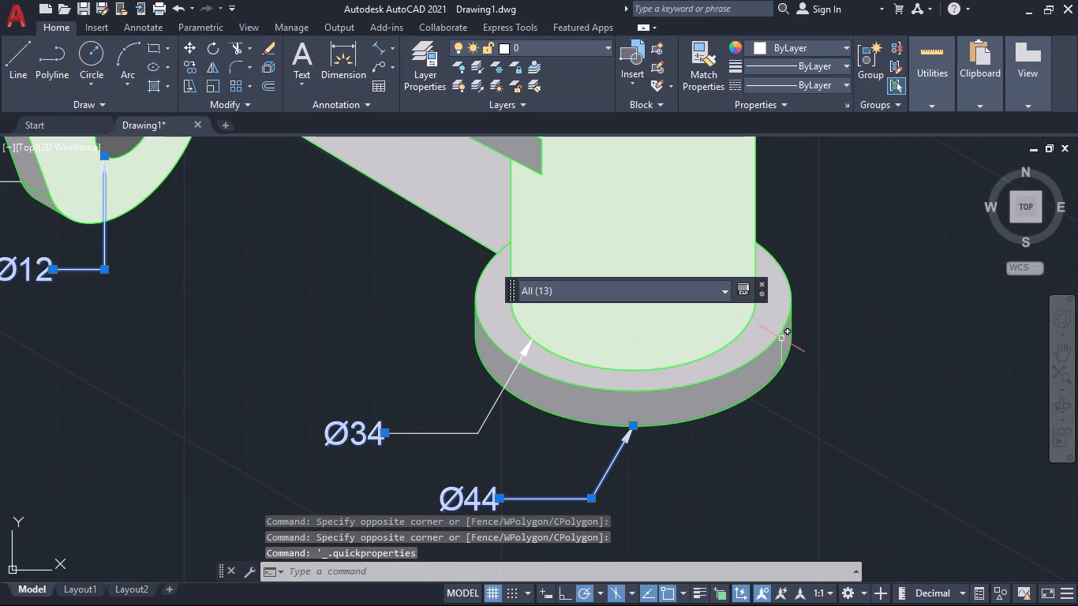
click(762, 282)
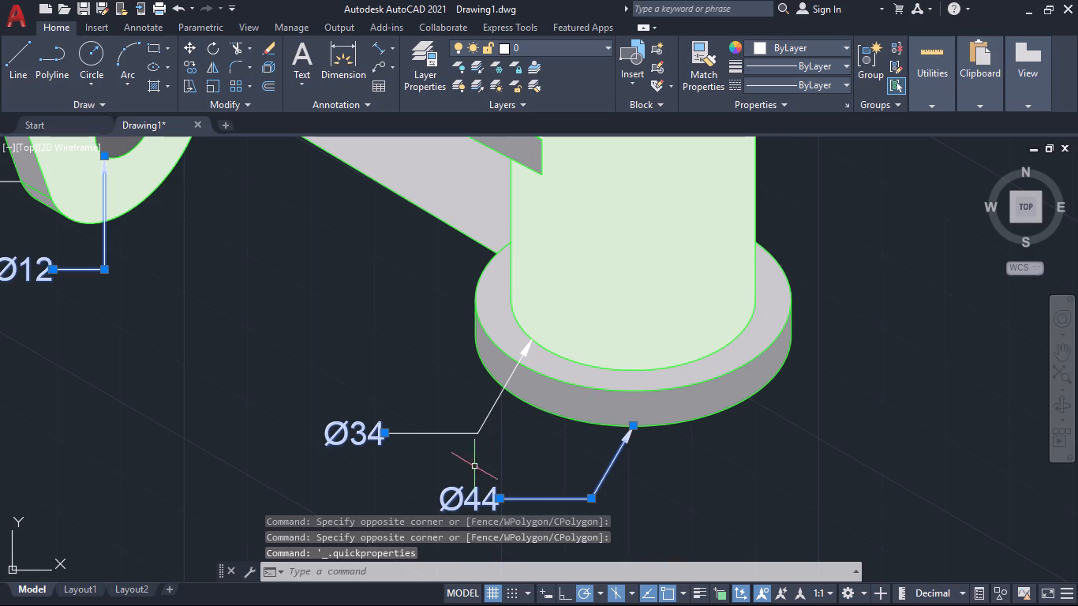
click(508, 440)
click(471, 420)
scroll(530, 458, down, 3)
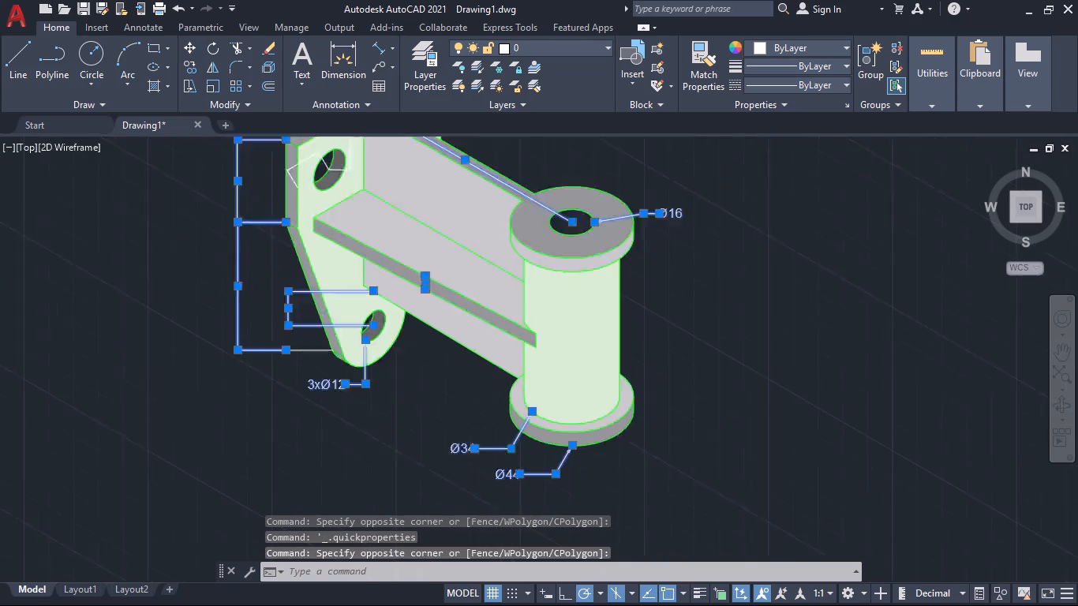
key(ctrl+1)
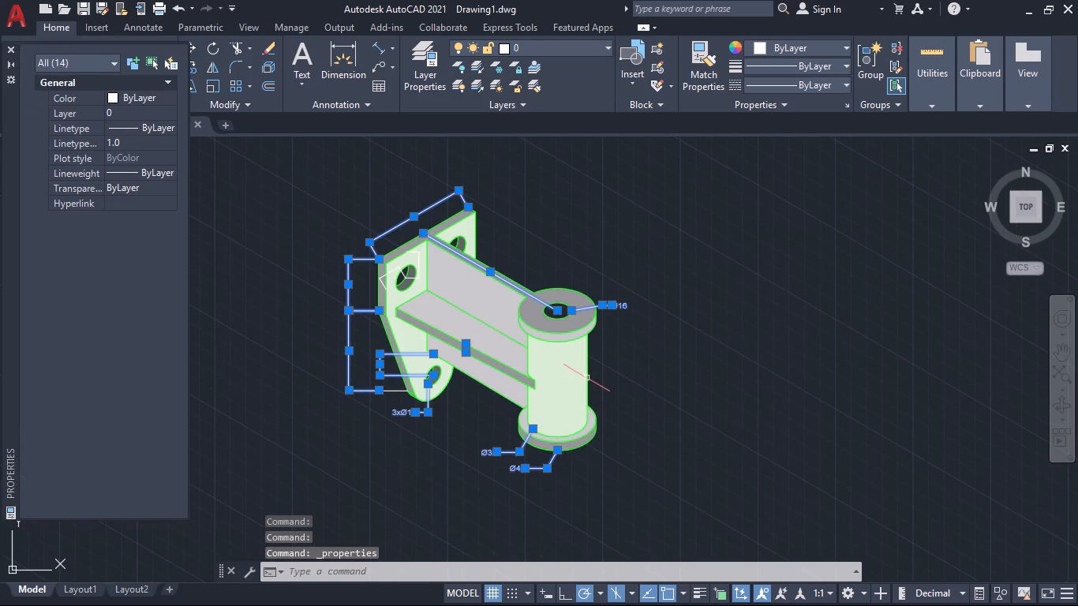
click(130, 96)
click(170, 98)
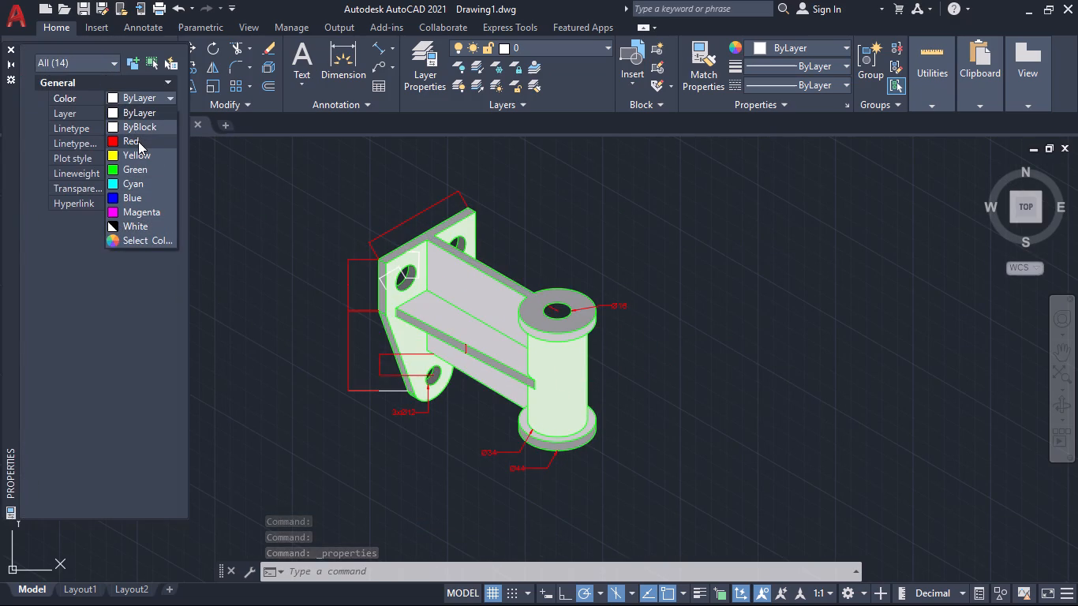
click(150, 239)
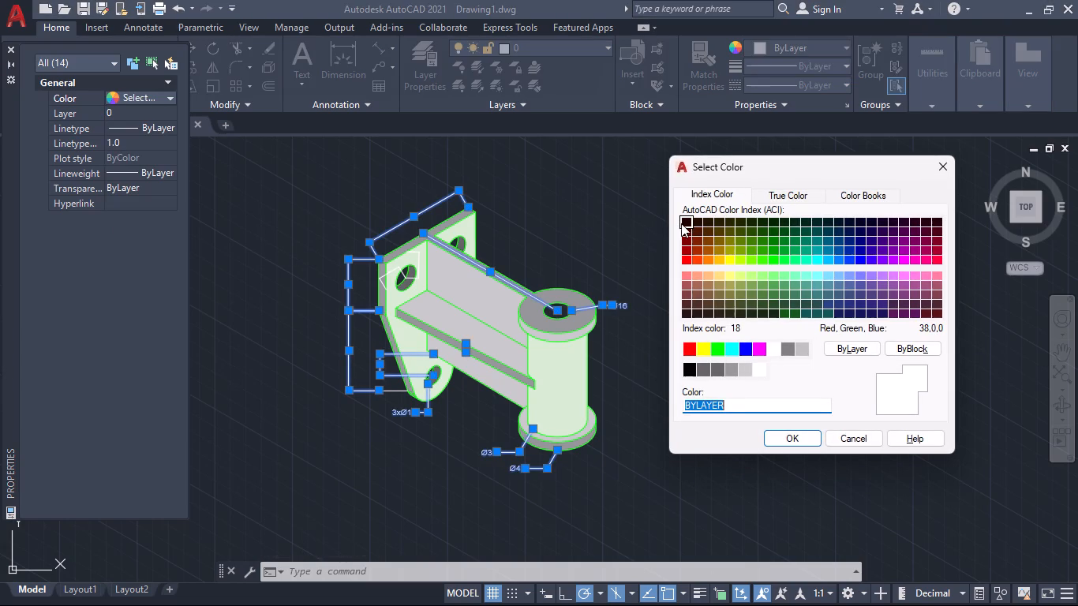
click(686, 223)
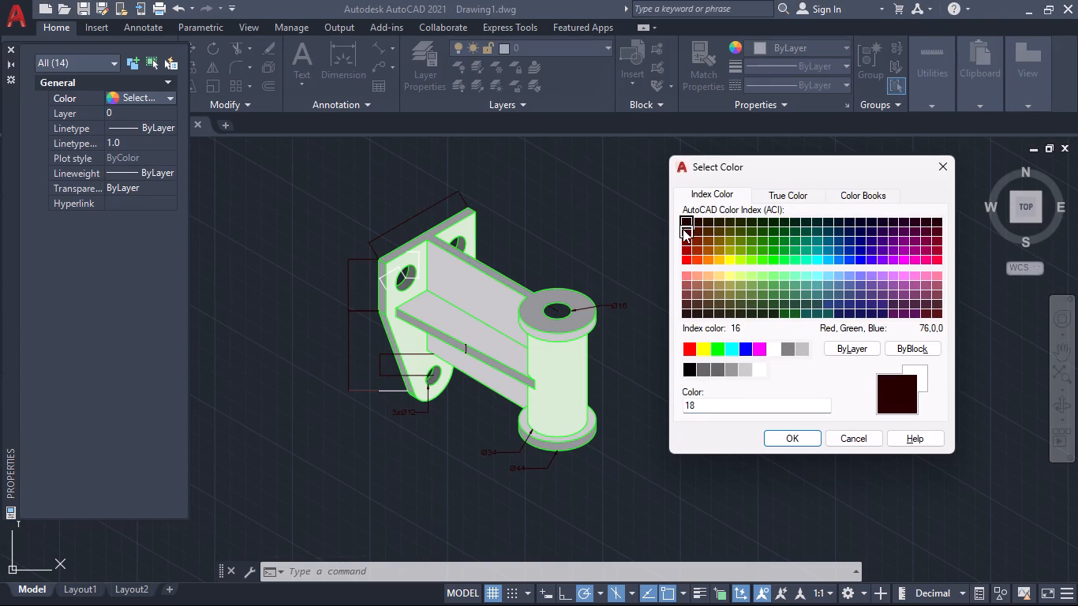
click(688, 370)
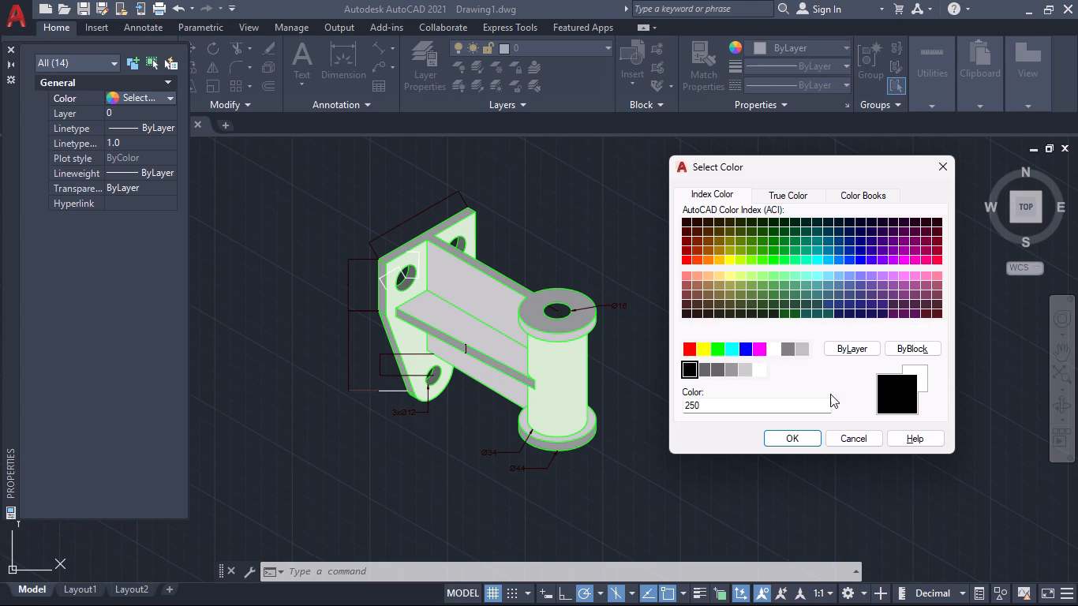
click(792, 436)
key(Escape)
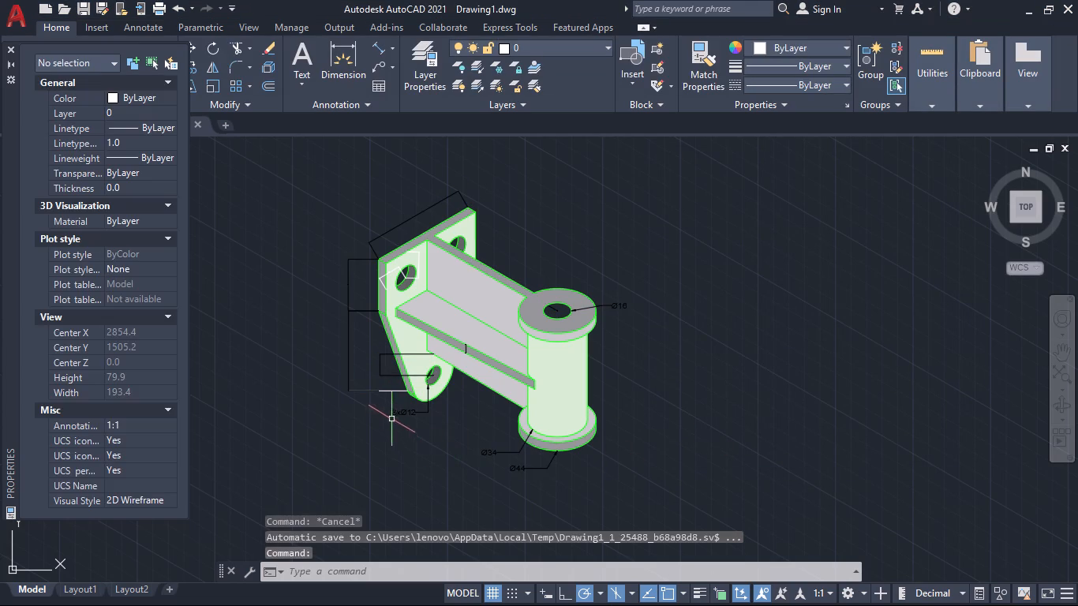
scroll(387, 409, up, 2)
scroll(387, 409, down, 2)
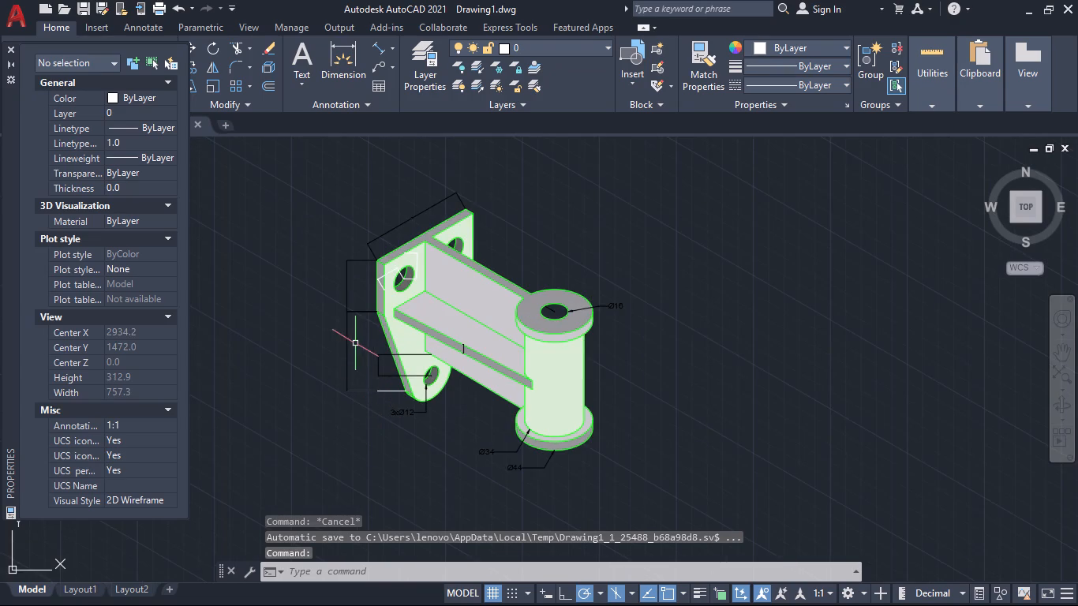
Set the text height of the Standard dimension style to 4.0.
scroll(355, 343, up, 1)
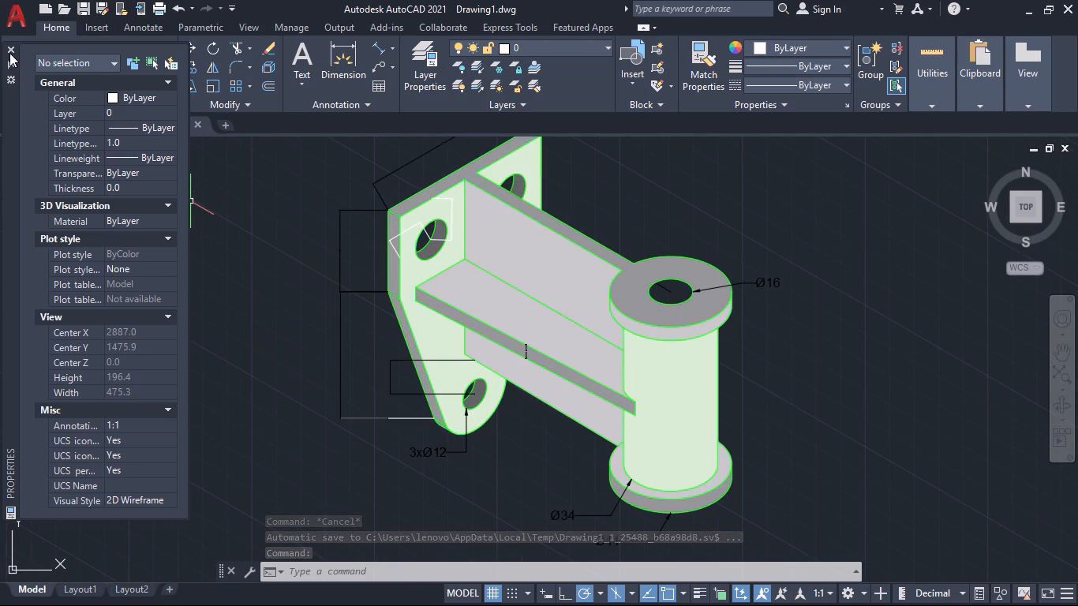
click(9, 50)
key(d)
key(Return)
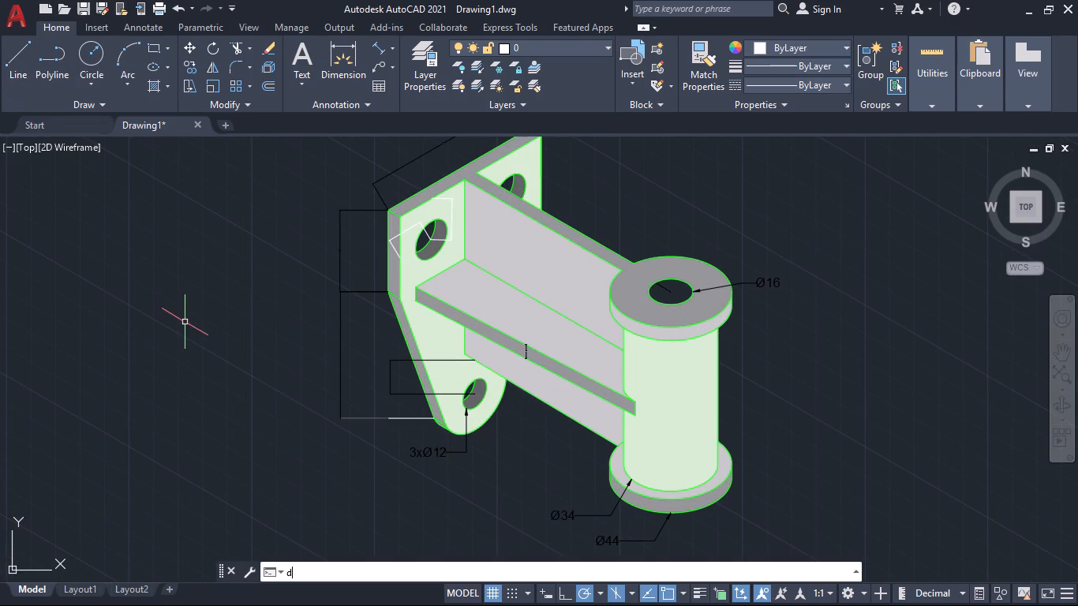
click(720, 274)
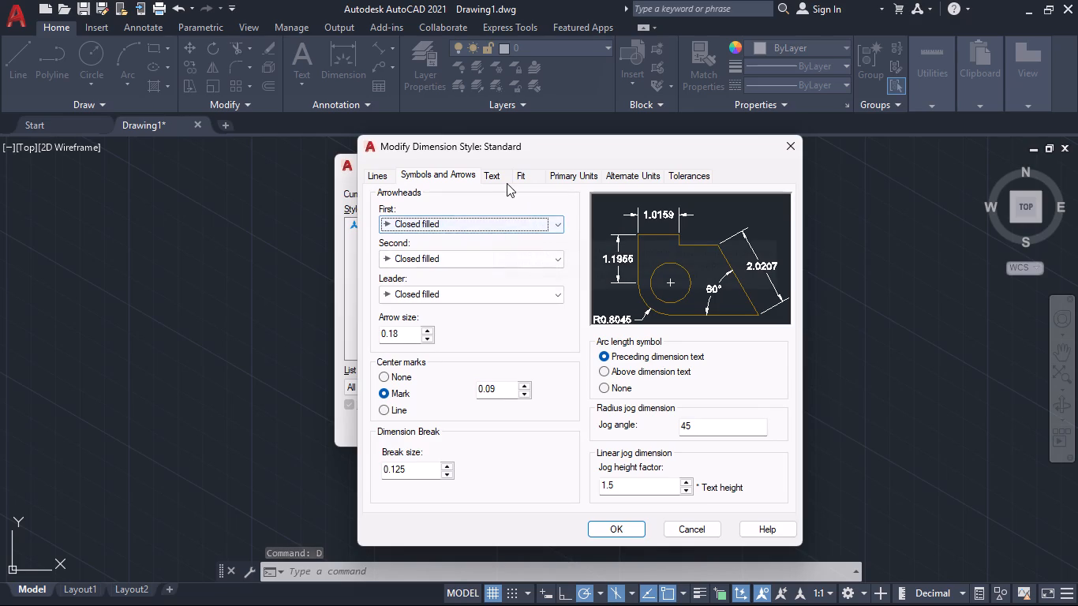
click(495, 173)
double_click(544, 289)
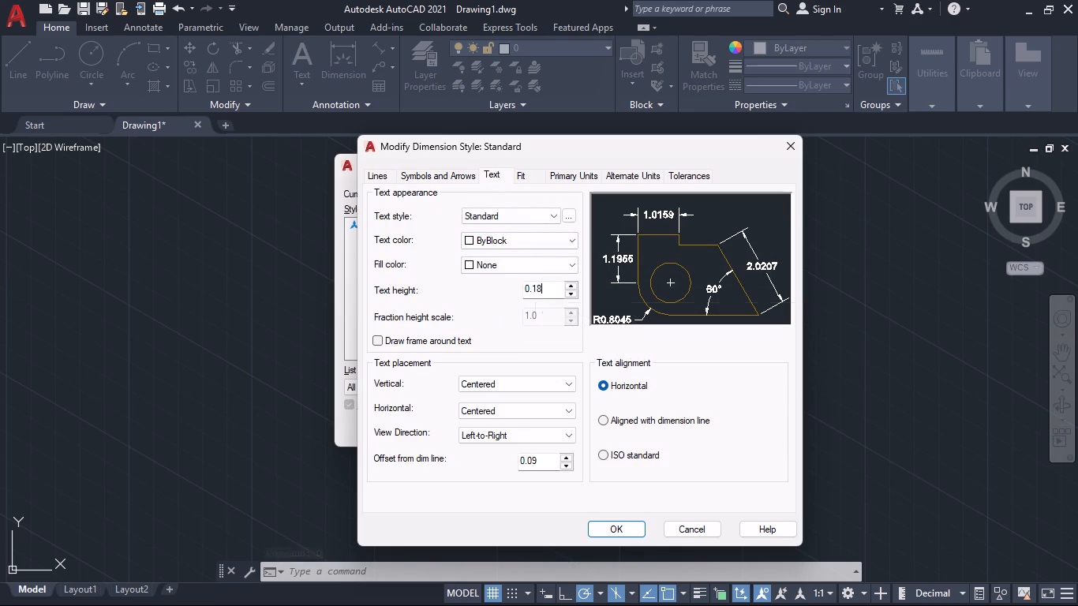
key(4)
key(Return)
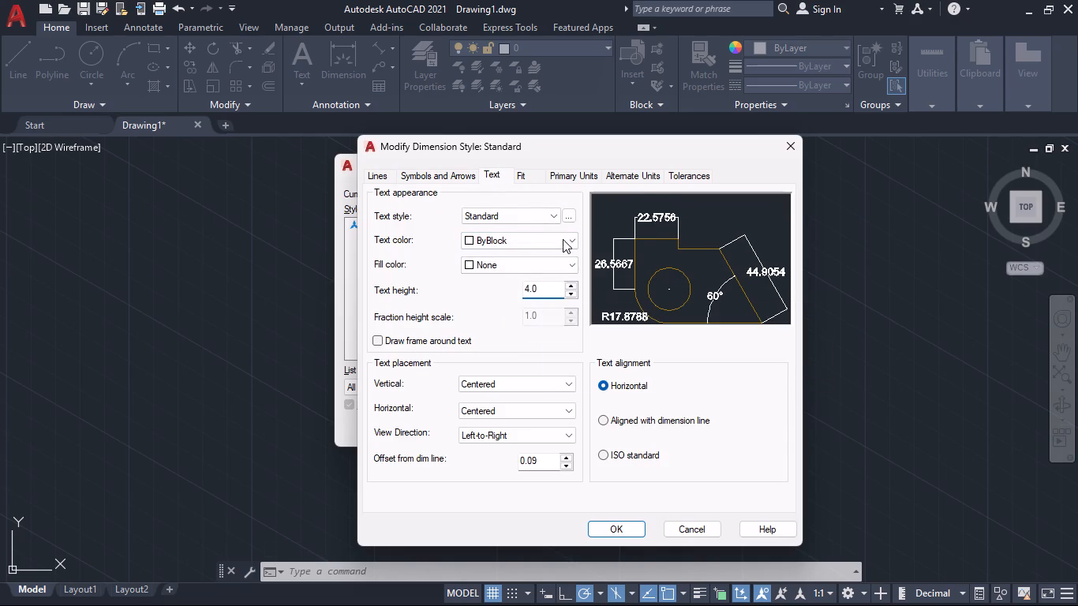
Set the arrow size of the Standard dimension style to 3.25.
click(455, 171)
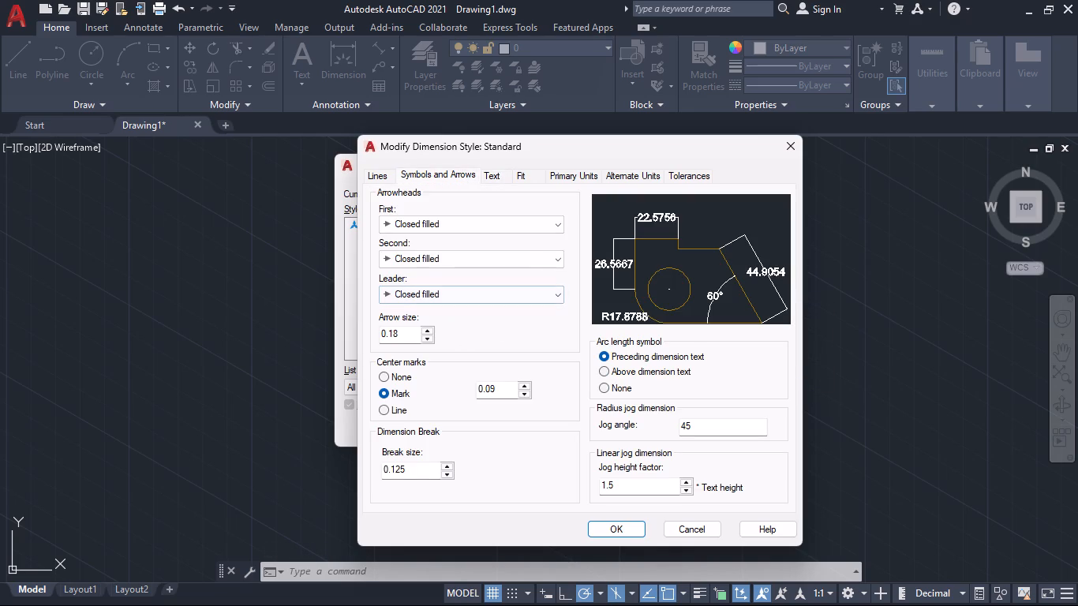
double_click(410, 335)
text(3.25)
key(Return)
Set the linear dimension precision of the Standard dimension style to 0, with no decimal places.
click(575, 174)
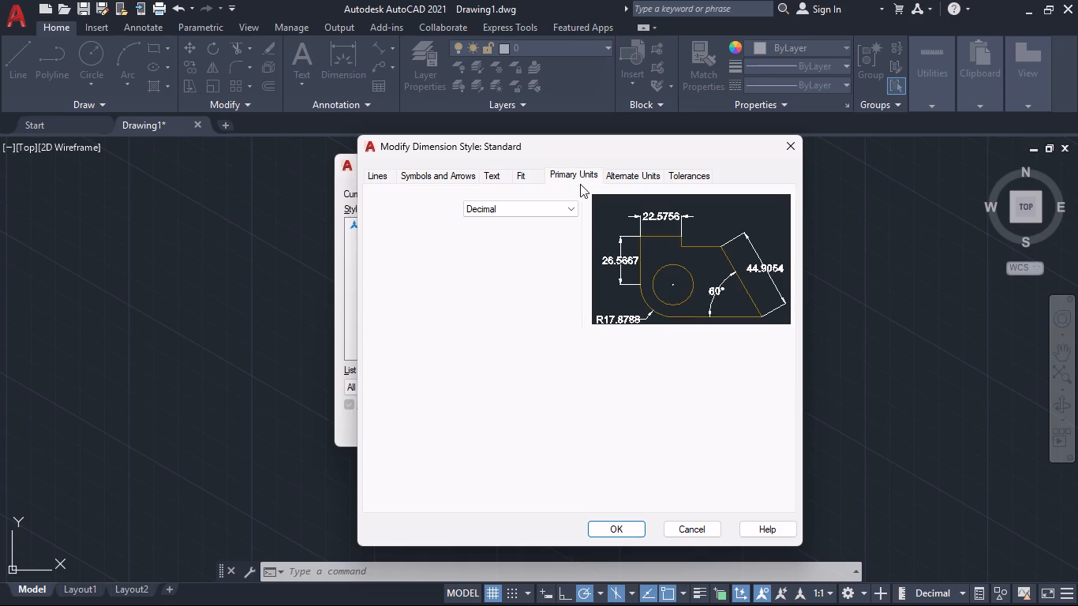
click(538, 227)
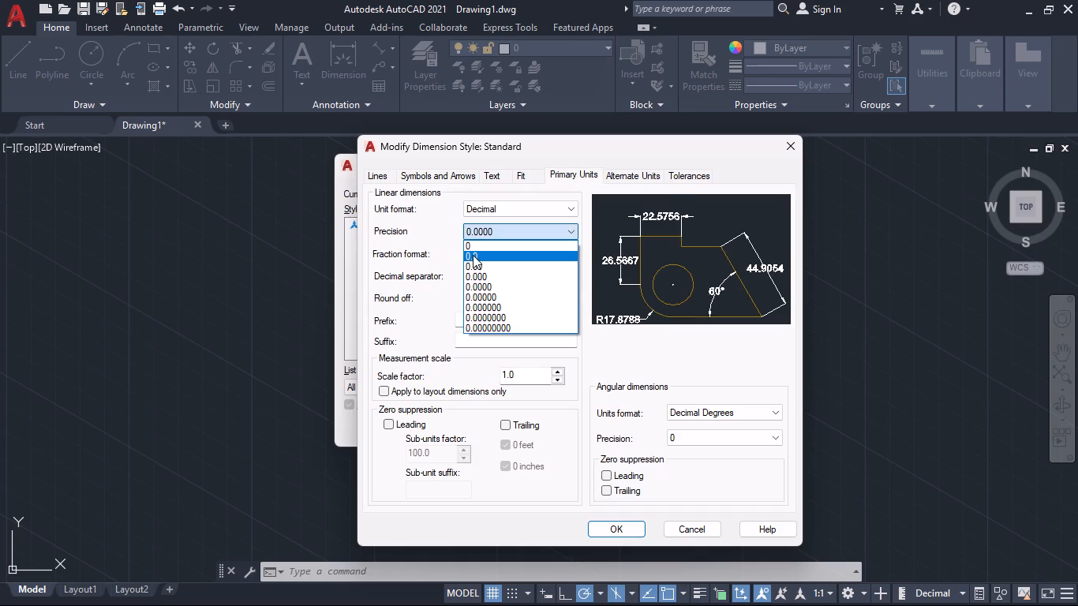
click(473, 255)
click(505, 234)
click(496, 241)
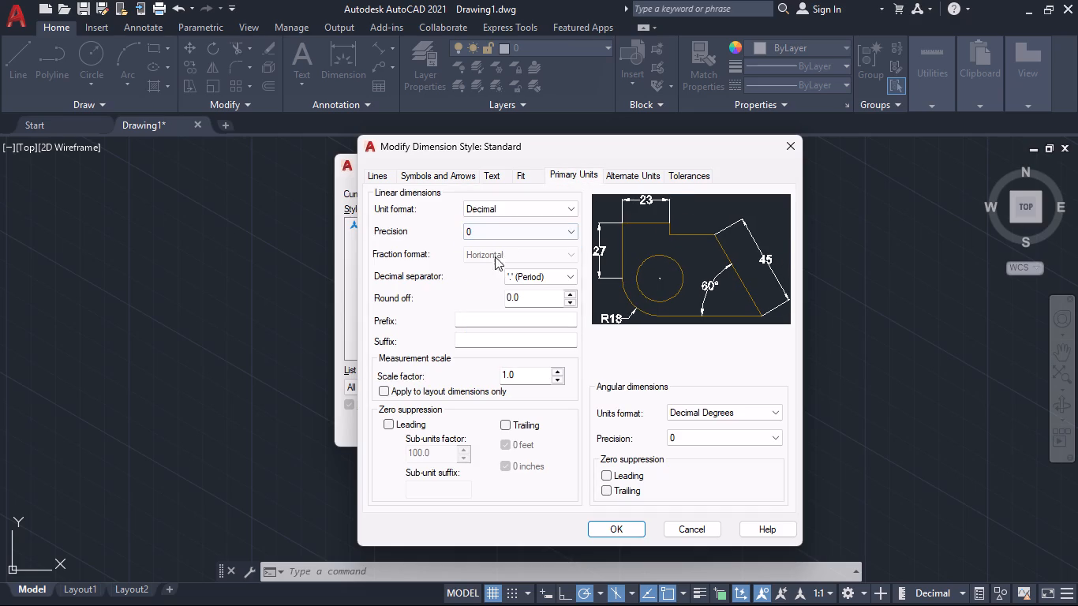
Place the Standard style's arc length symbol above the dimension text, apply the style changes and make the style current.
click(463, 177)
click(617, 372)
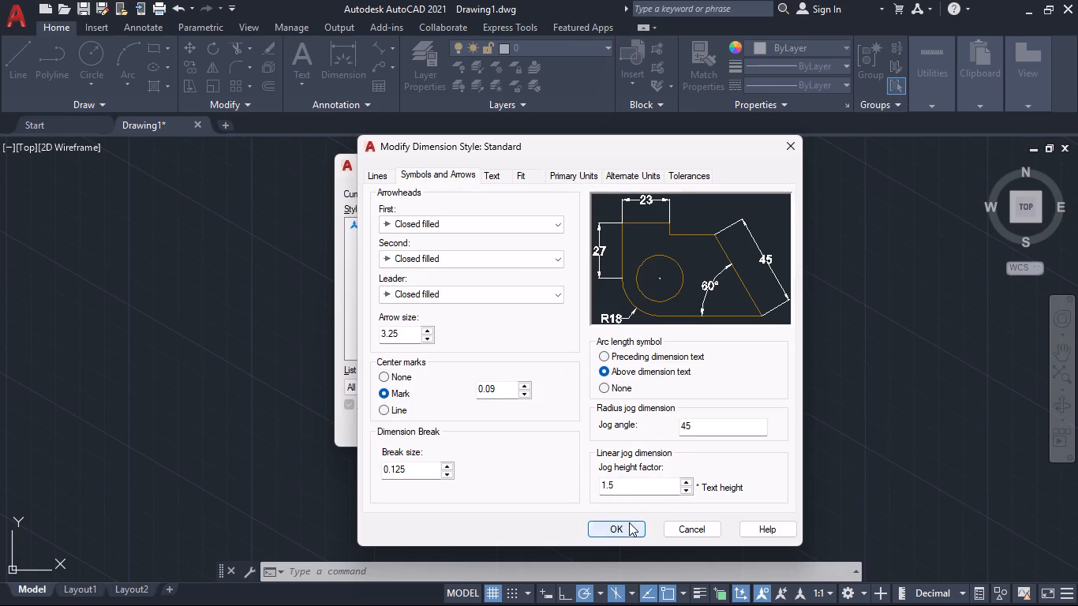
click(629, 522)
click(713, 227)
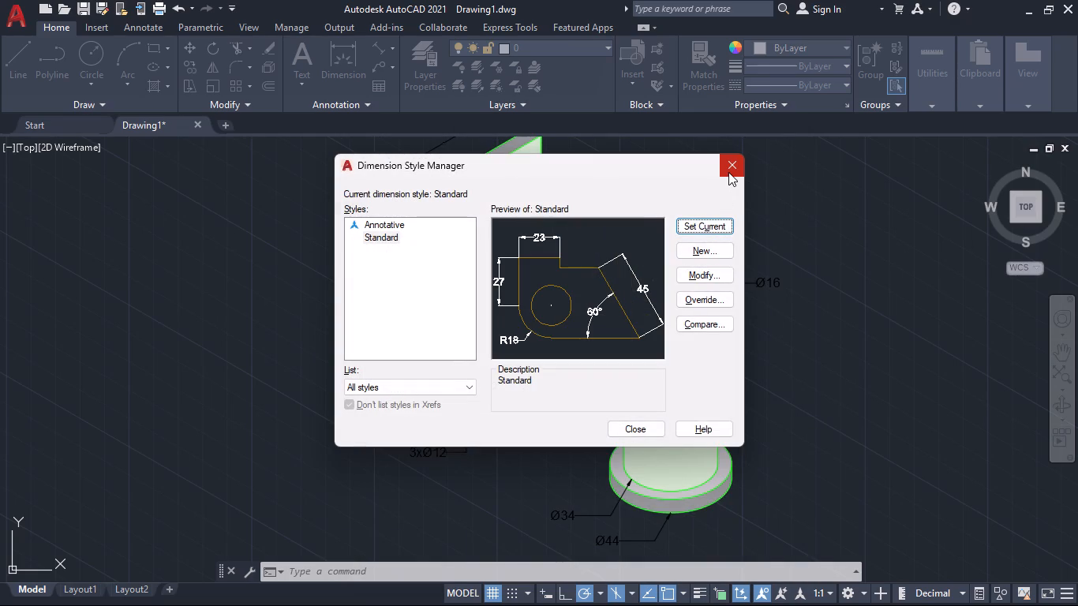
click(728, 176)
Examine the linear dimensions' text and arrows around the bracket, together with the diameter leader notes.
scroll(488, 438, down, 2)
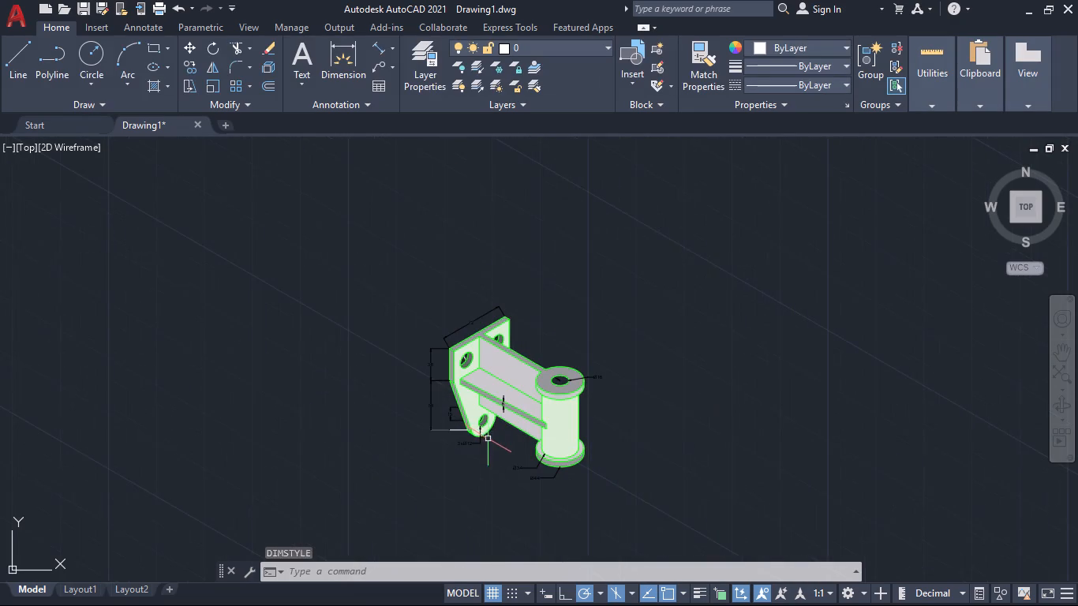
middle_drag(500, 470, 495, 391)
scroll(485, 354, up, 2)
middle_drag(496, 358, 496, 359)
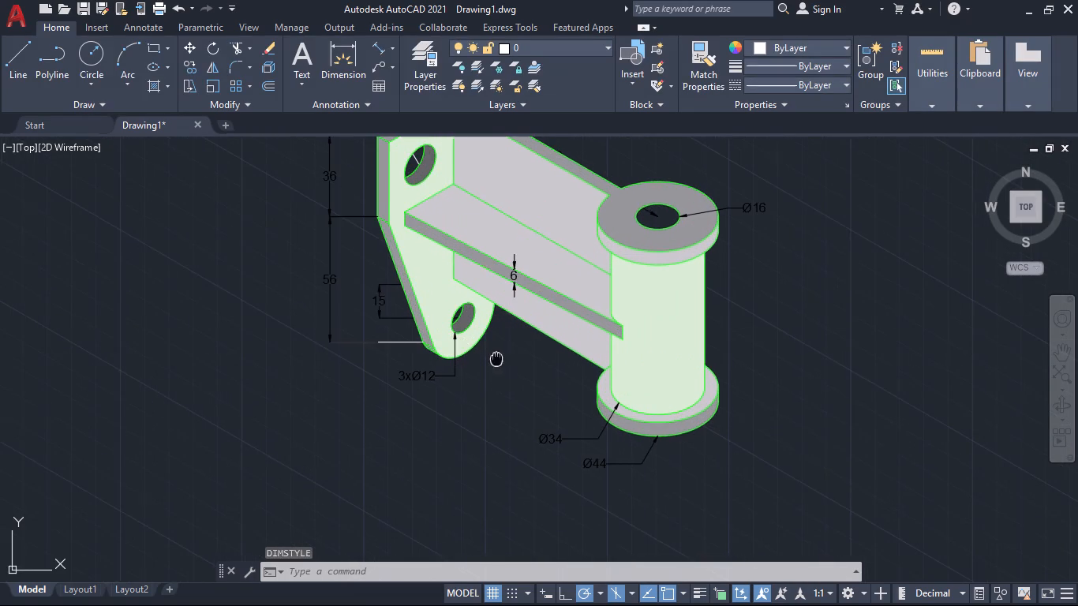
middle_drag(496, 359, 511, 419)
scroll(527, 441, down, 1)
scroll(526, 442, up, 1)
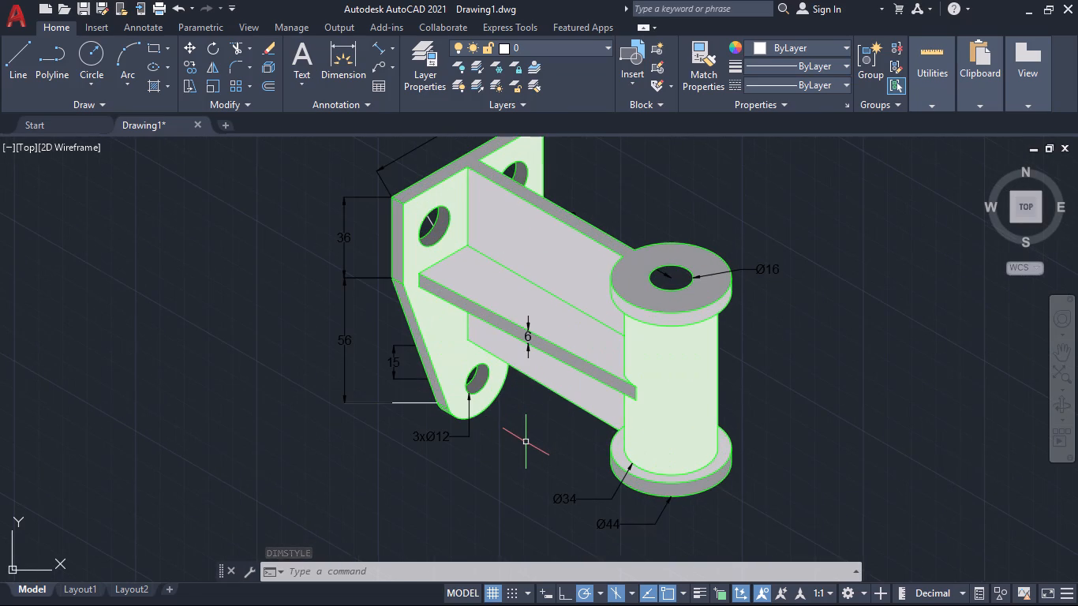
Set the colour of all linear dimensions, diameter leaders and their notes, except those at the near upper hole, to magenta.
click(344, 367)
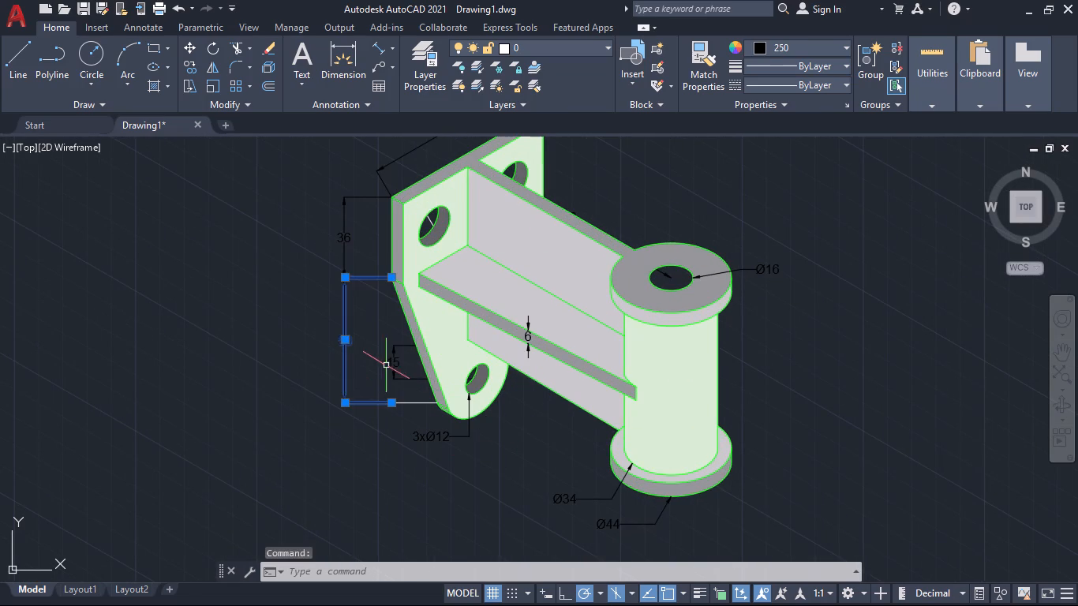
click(394, 365)
click(344, 243)
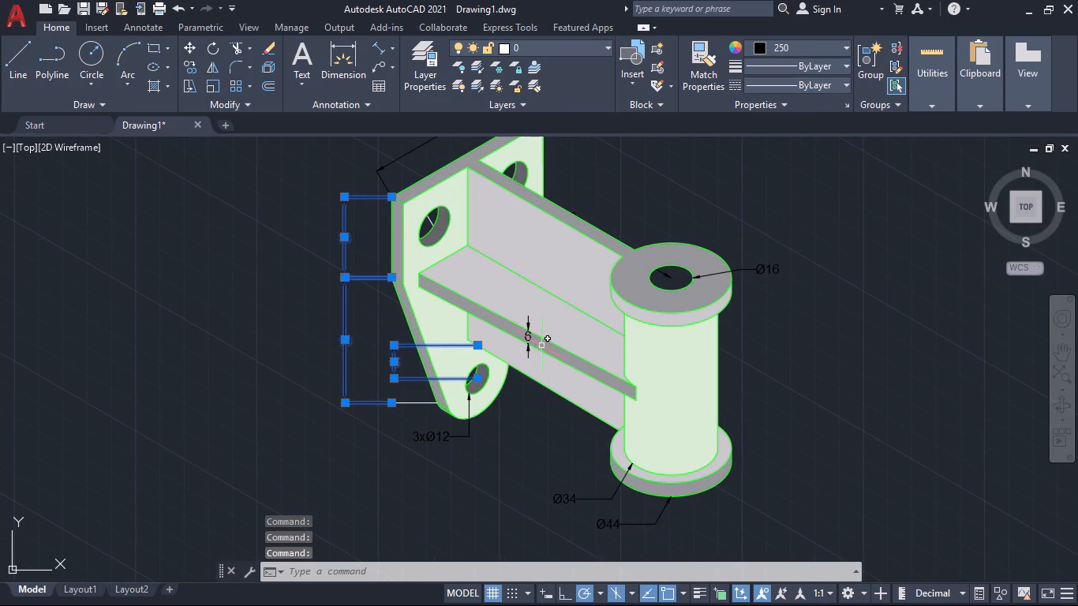
scroll(532, 331, up, 3)
click(503, 314)
scroll(475, 460, down, 3)
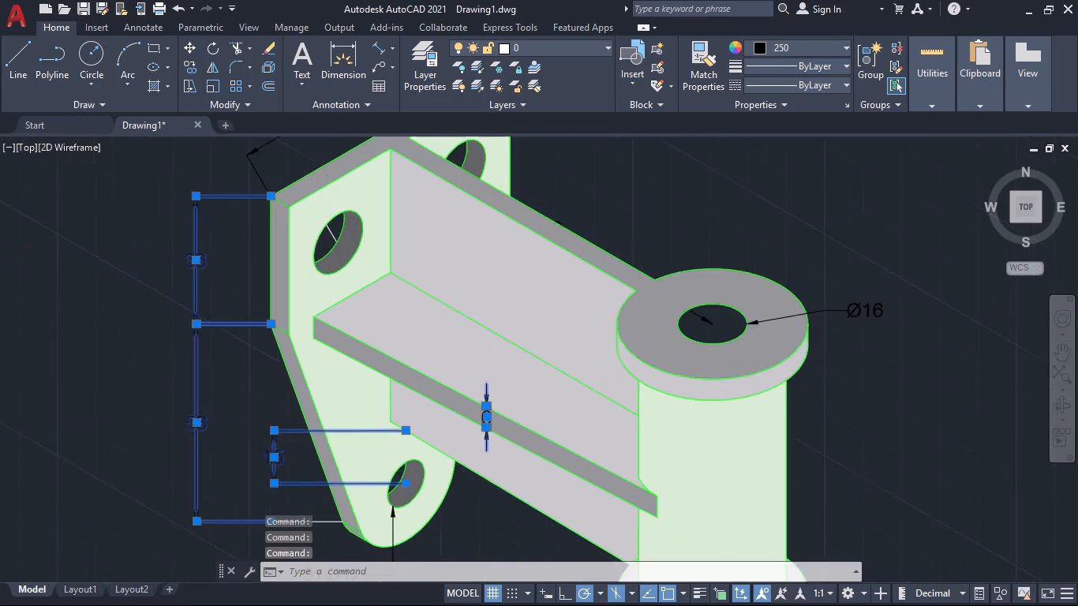
middle_drag(474, 491, 503, 380)
scroll(428, 400, up, 4)
click(618, 484)
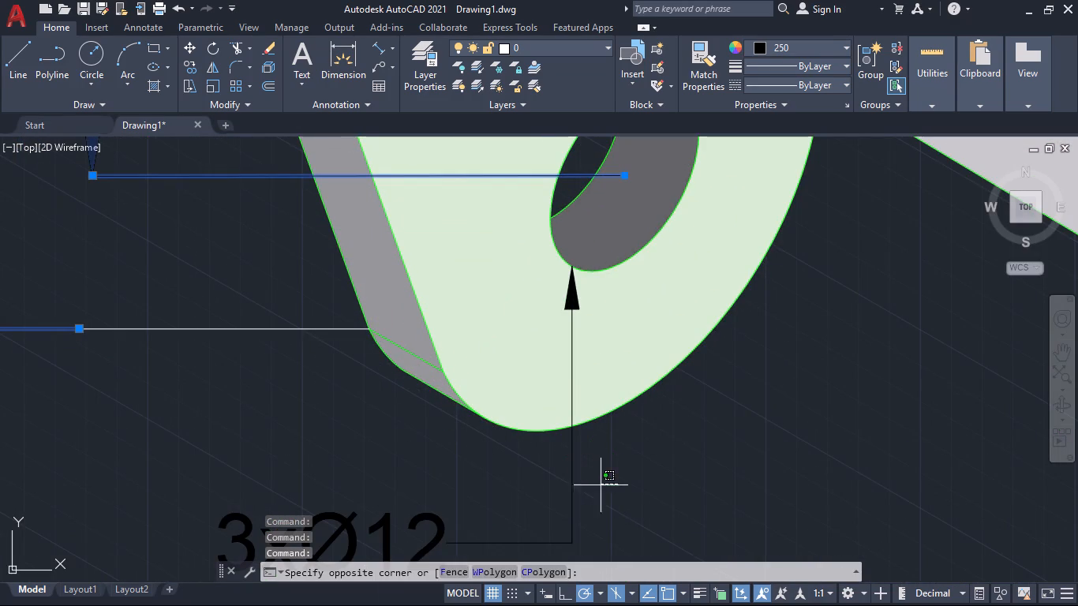
click(422, 498)
scroll(644, 488, down, 2)
middle_drag(692, 494, 694, 423)
click(612, 489)
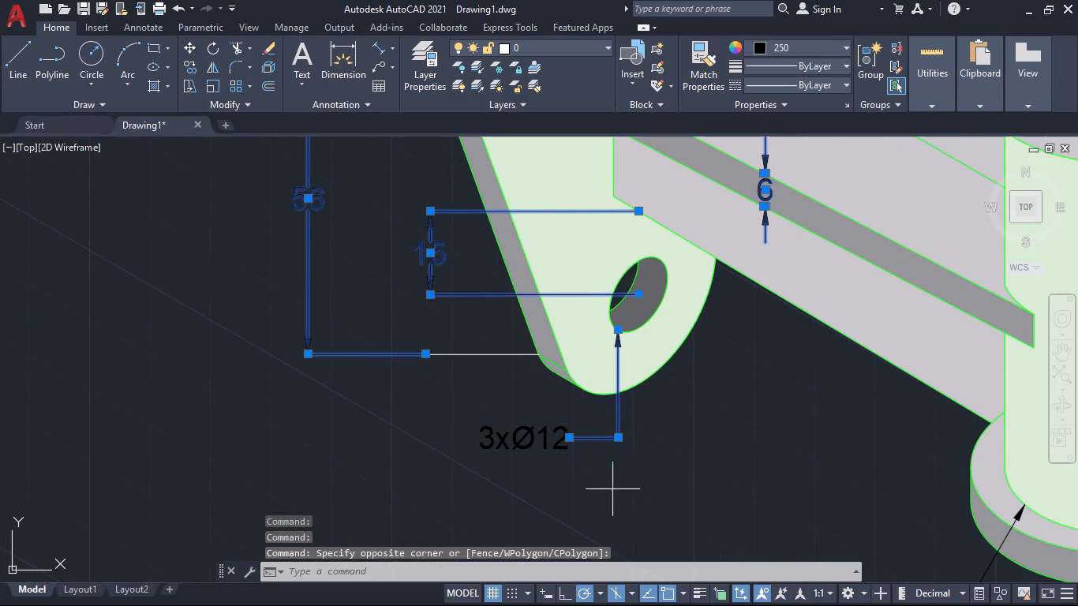
click(447, 402)
scroll(764, 501, down, 2)
middle_drag(762, 502, 364, 353)
scroll(508, 432, up, 2)
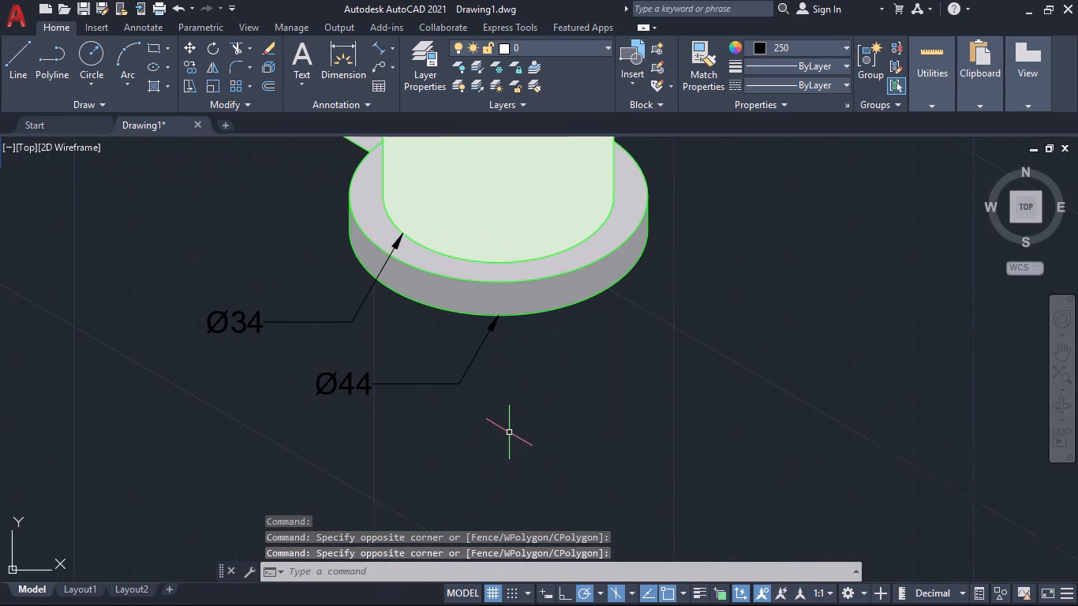
click(539, 432)
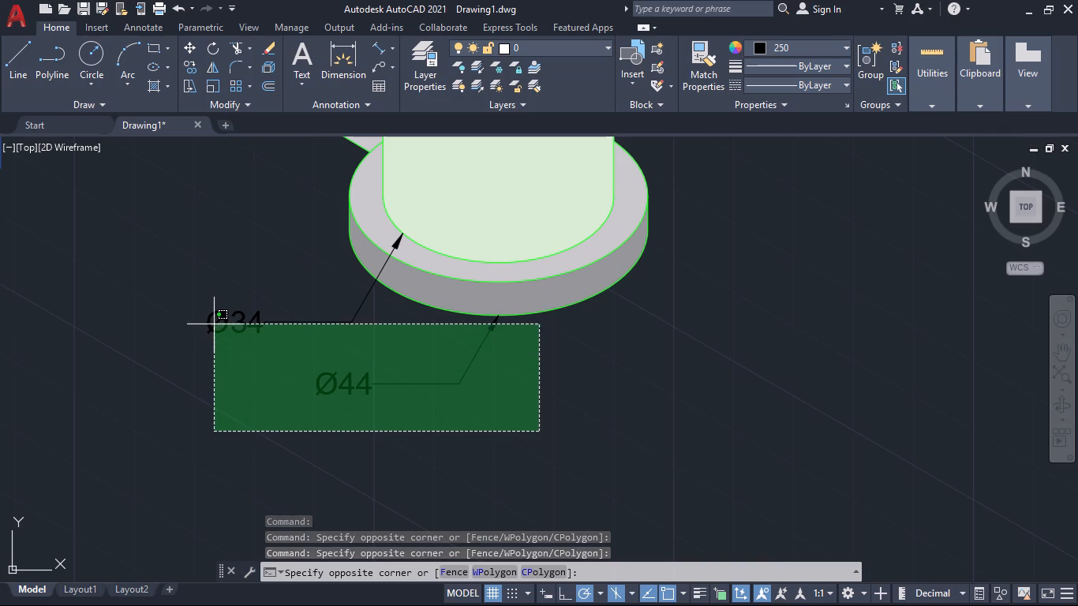
click(213, 324)
click(402, 337)
click(314, 319)
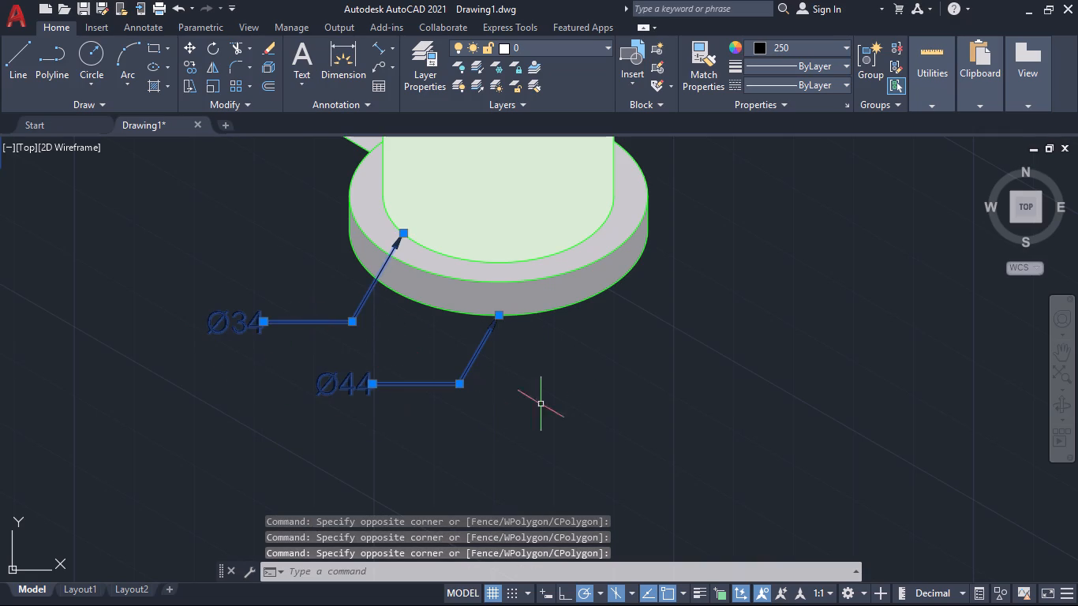
scroll(603, 411, down, 2)
middle_drag(672, 324, 713, 463)
scroll(739, 365, up, 2)
middle_drag(718, 342, 719, 347)
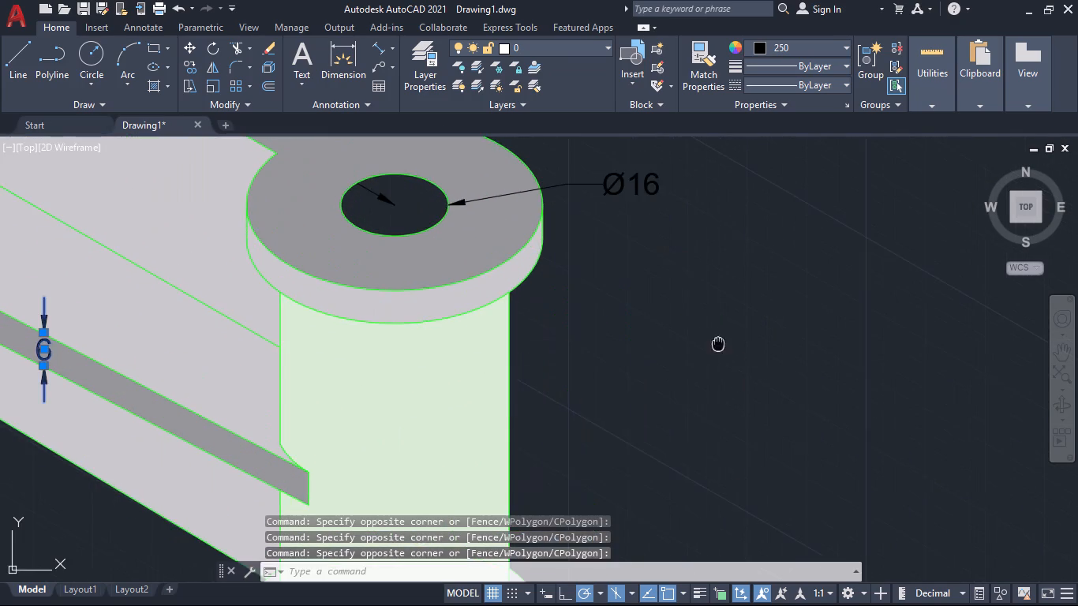
middle_drag(719, 347, 859, 542)
scroll(802, 480, down, 1)
scroll(482, 309, up, 1)
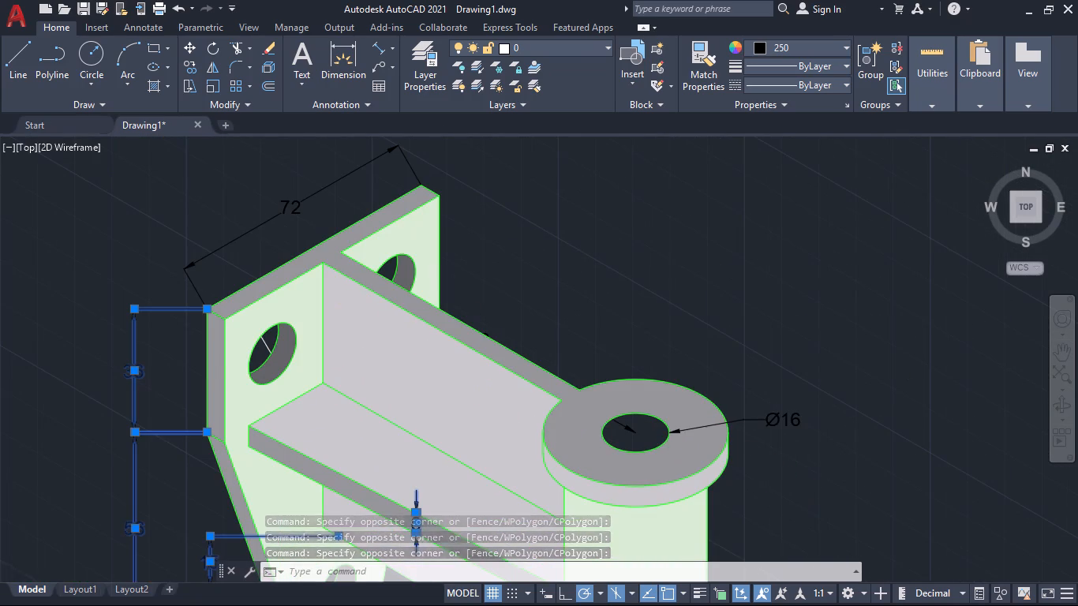
scroll(488, 311, up, 2)
middle_drag(520, 395, 541, 287)
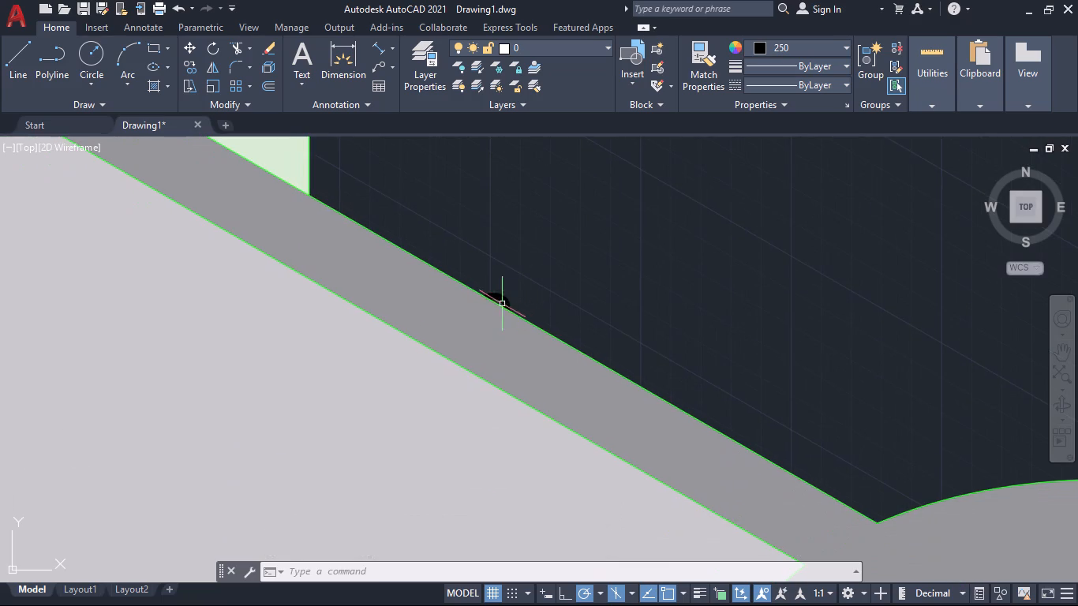
scroll(694, 371, down, 3)
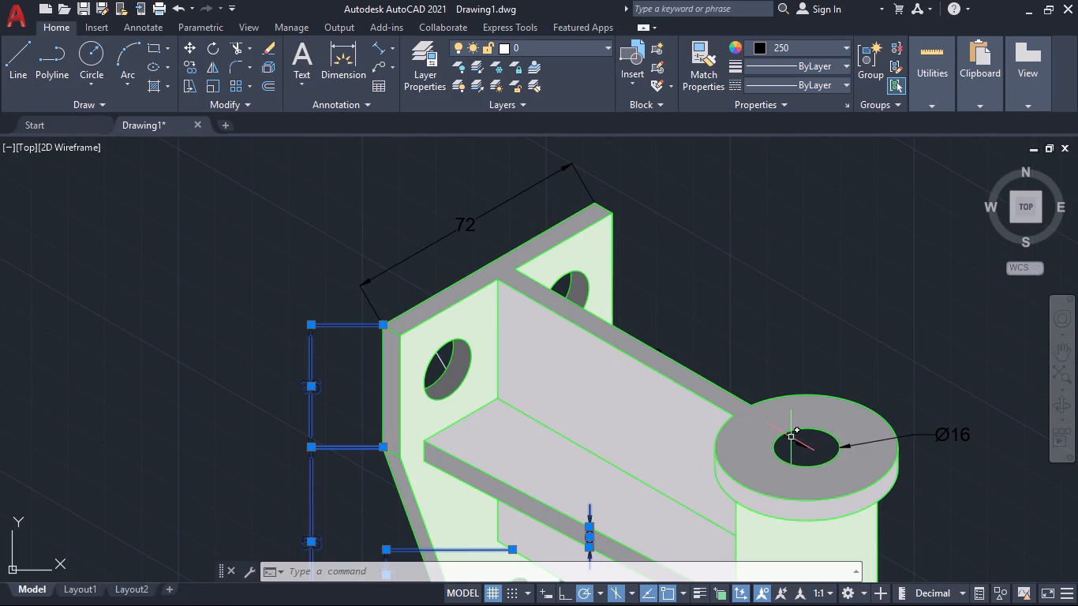
click(791, 437)
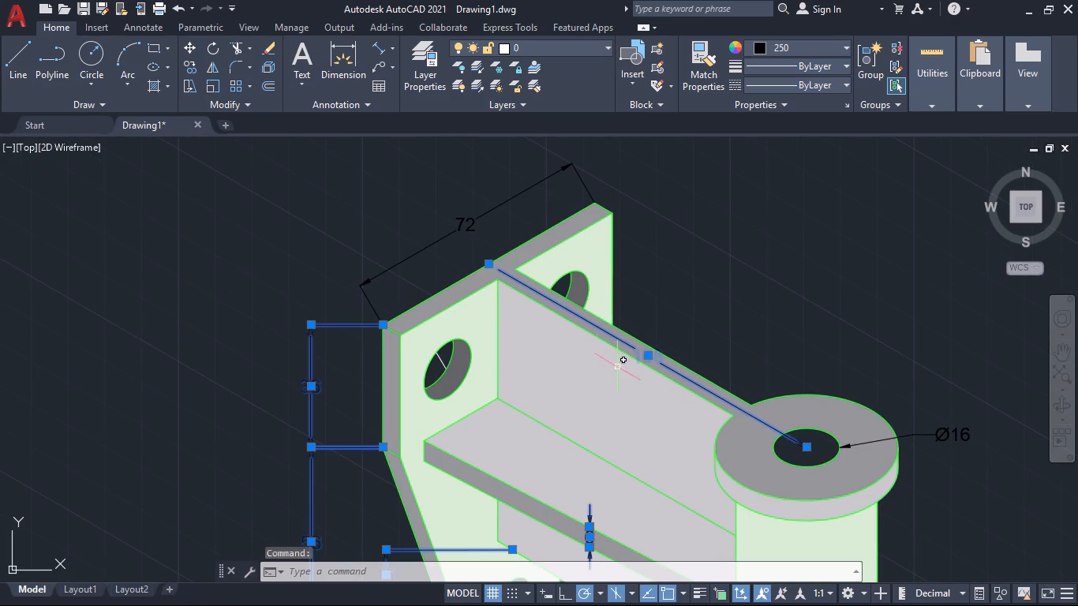
scroll(638, 375, up, 3)
scroll(638, 375, down, 2)
scroll(746, 446, down, 1)
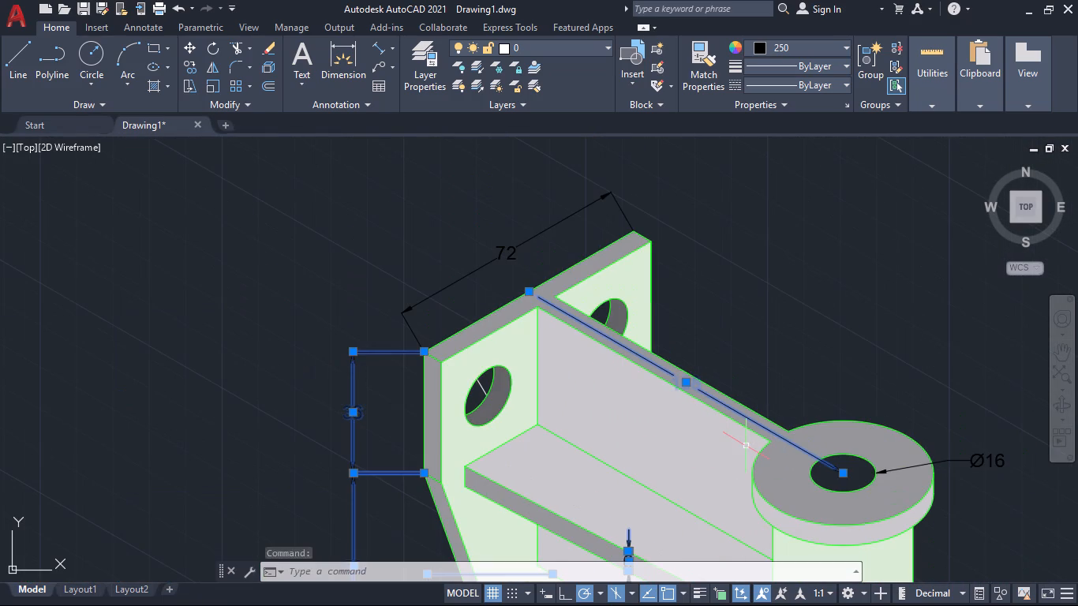
click(981, 458)
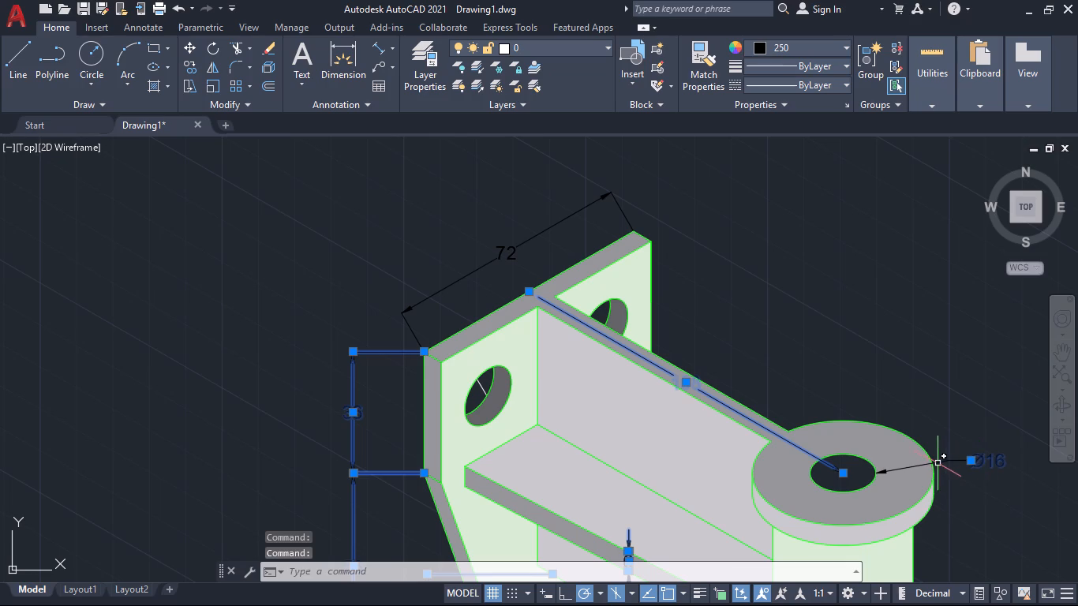
click(942, 462)
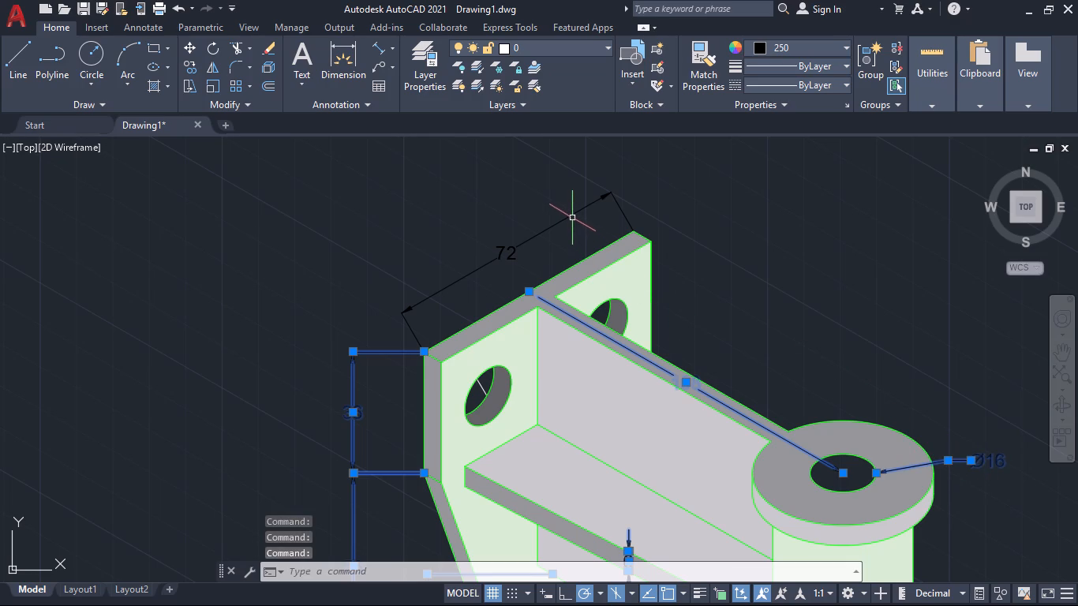
click(571, 216)
scroll(747, 245, down, 2)
middle_drag(762, 252, 693, 235)
scroll(762, 252, up, 1)
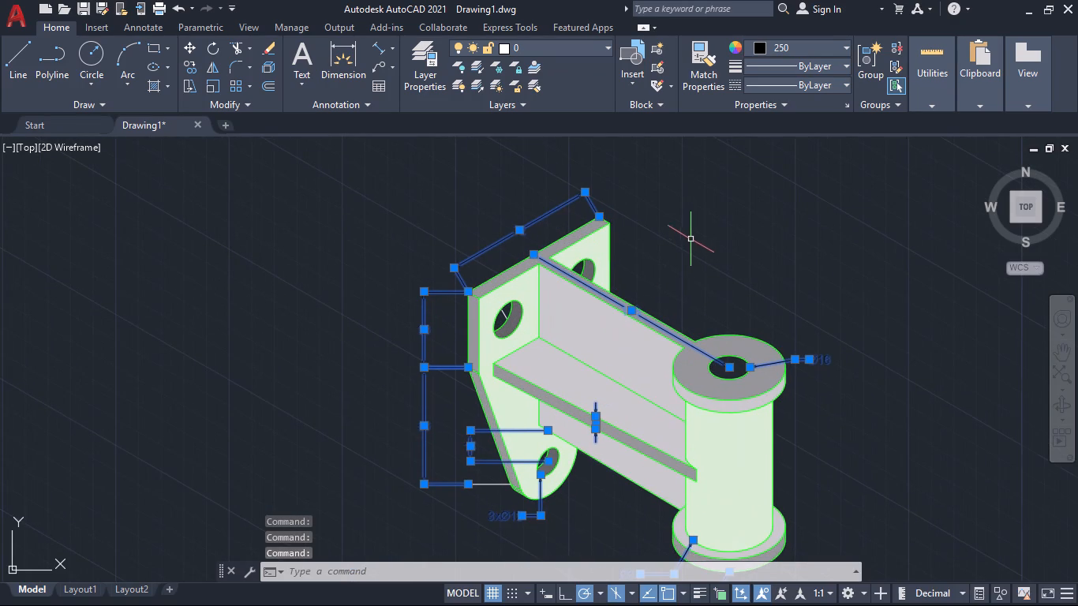
key(ctrl+1)
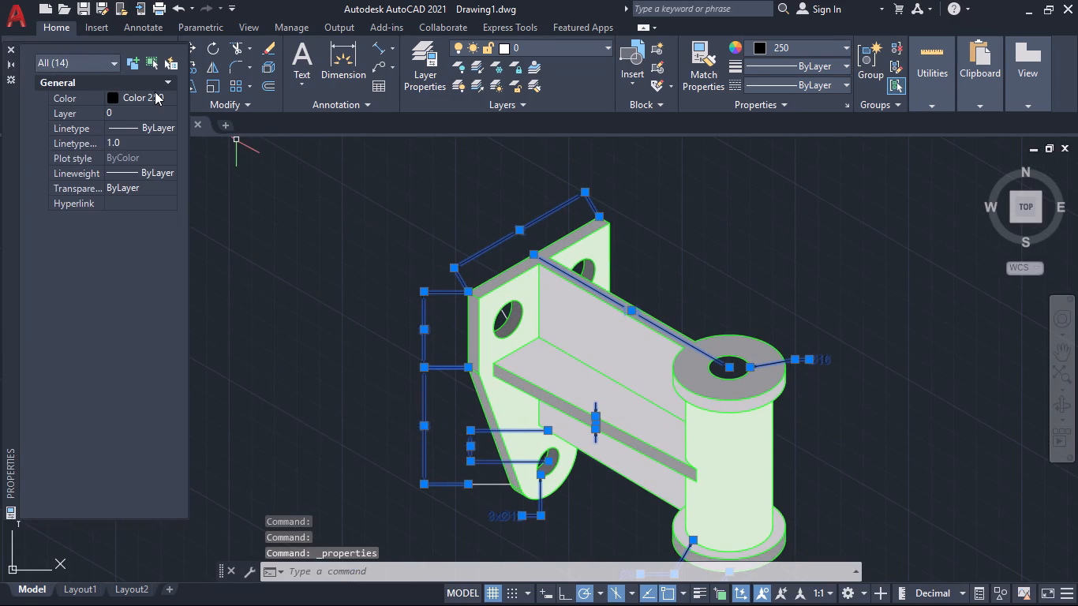
click(155, 92)
click(169, 99)
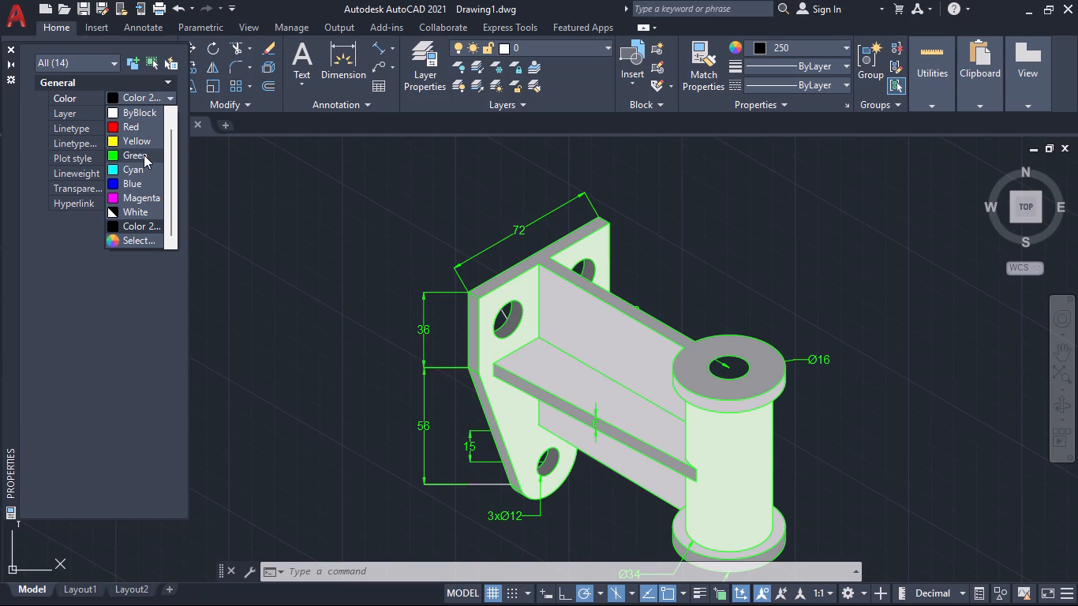
click(144, 196)
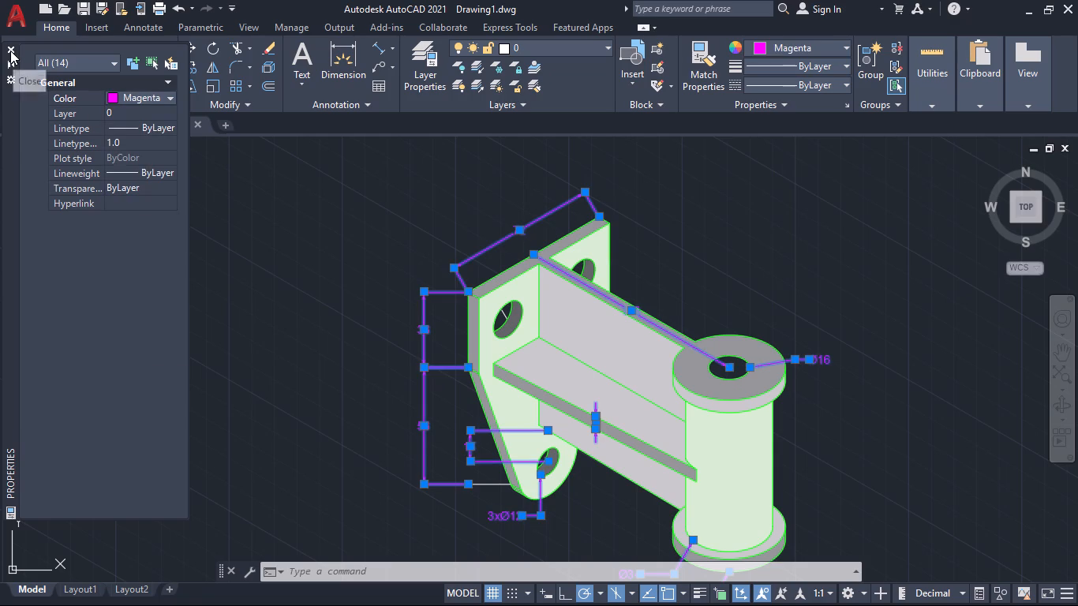
click(10, 50)
key(Escape)
scroll(254, 329, down, 1)
middle_drag(262, 346, 245, 329)
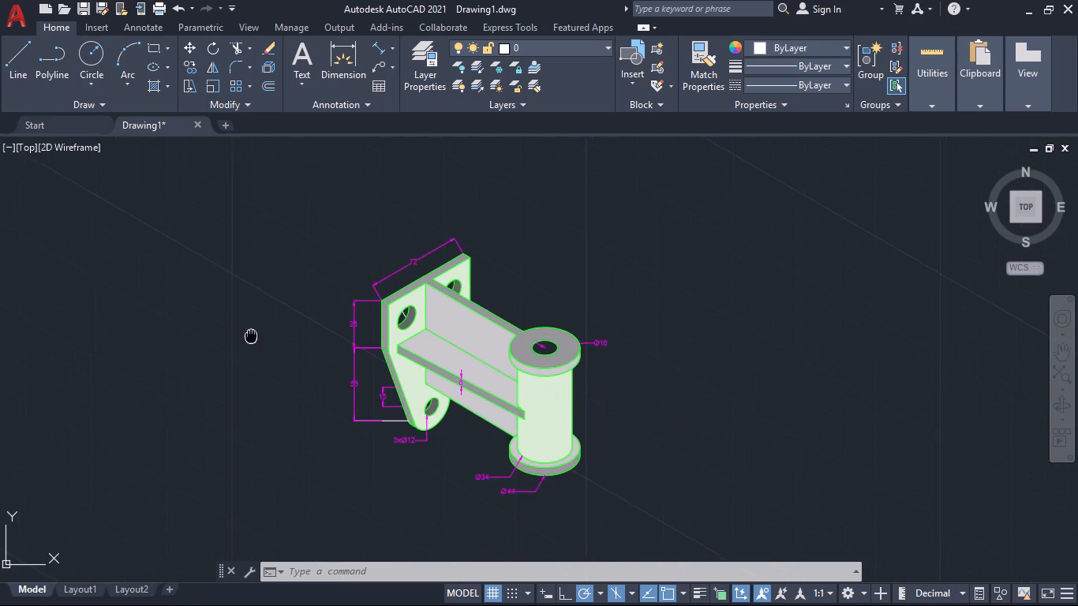
Oblique the dimension from the plate's edge to the near upper hole's centre by 90 degrees.
middle_drag(245, 329, 189, 267)
scroll(342, 327, up, 1)
scroll(432, 389, up, 1)
middle_drag(432, 389, 432, 456)
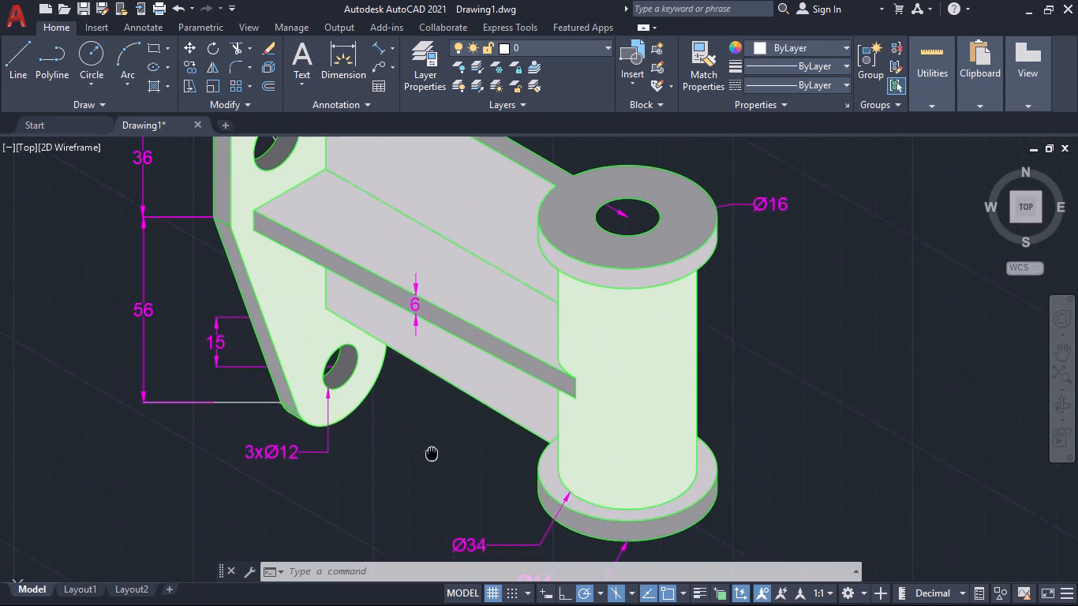
middle_drag(432, 456, 435, 496)
scroll(322, 277, down, 1)
middle_drag(319, 249, 372, 361)
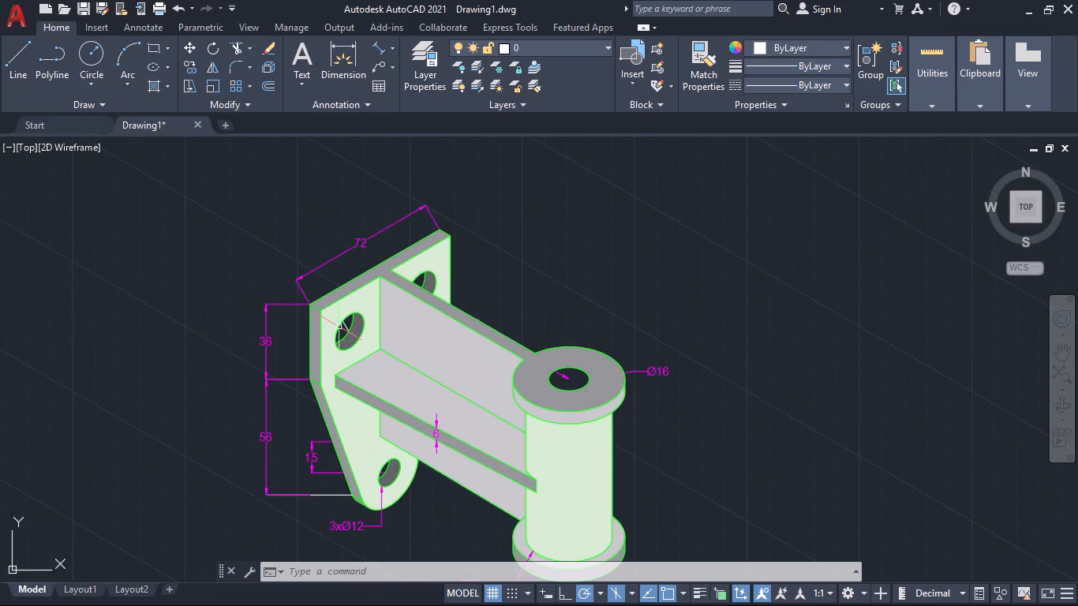
scroll(338, 326, up, 2)
scroll(338, 326, down, 1)
scroll(353, 323, up, 4)
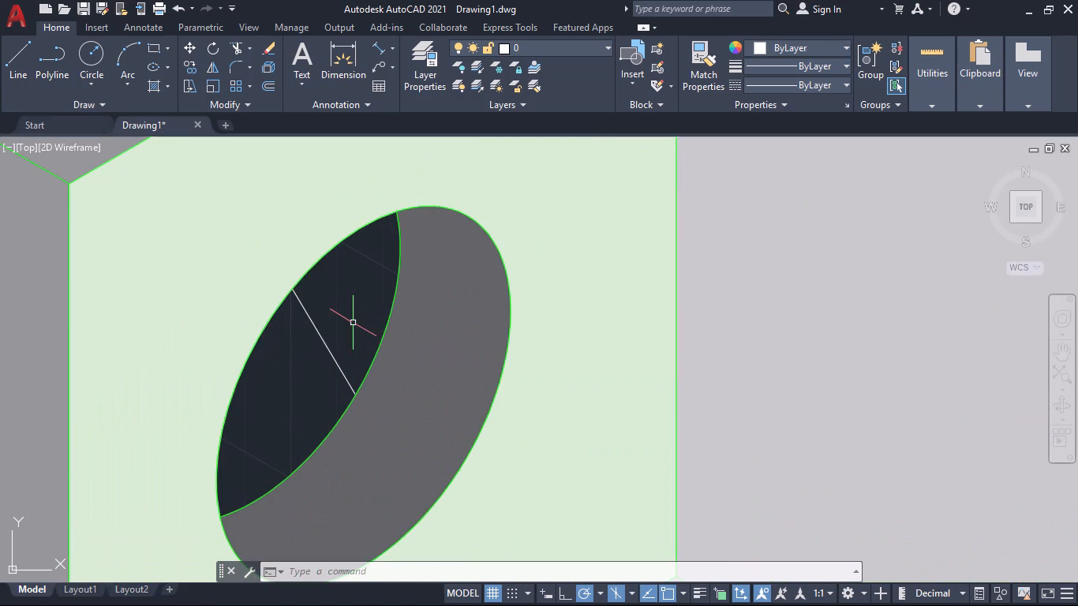
scroll(334, 346, down, 2)
click(328, 342)
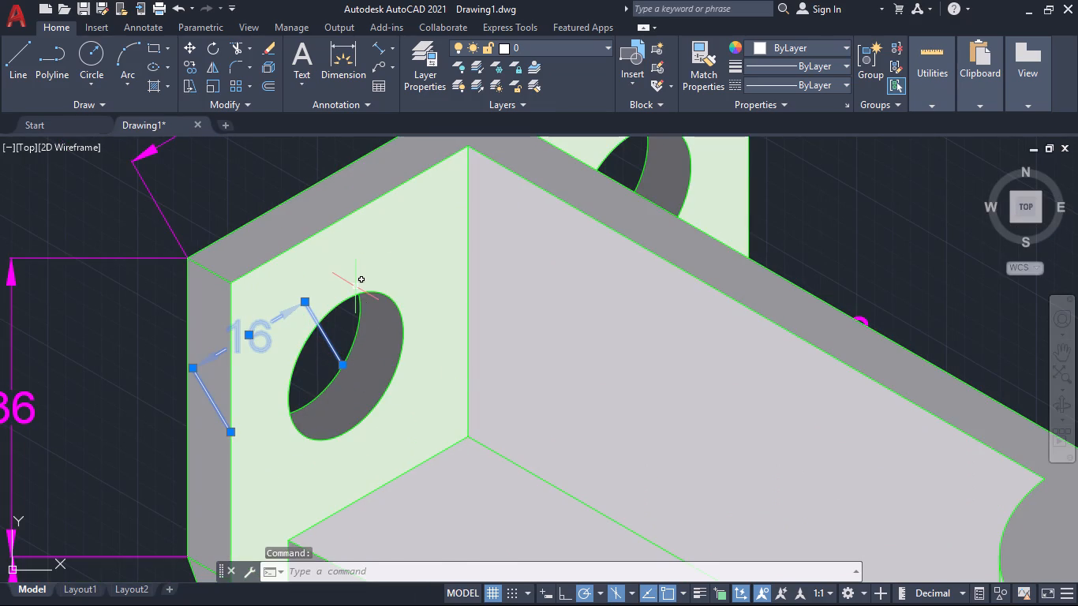
key(c)
text(imed)
key(BackSpace)
key(BackSpace)
key(BackSpace)
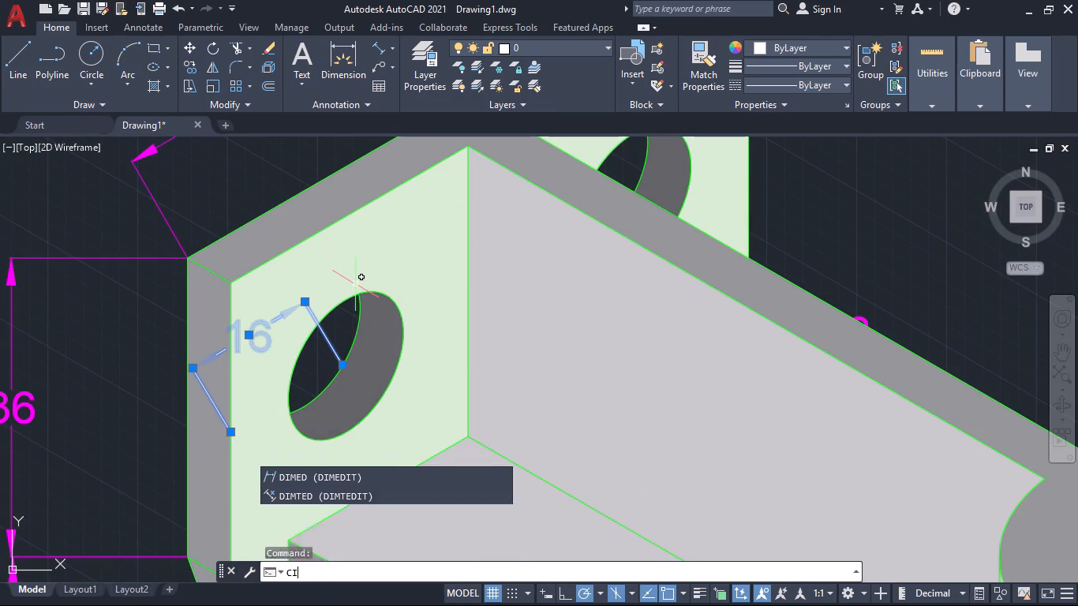
key(BackSpace)
text(dimed)
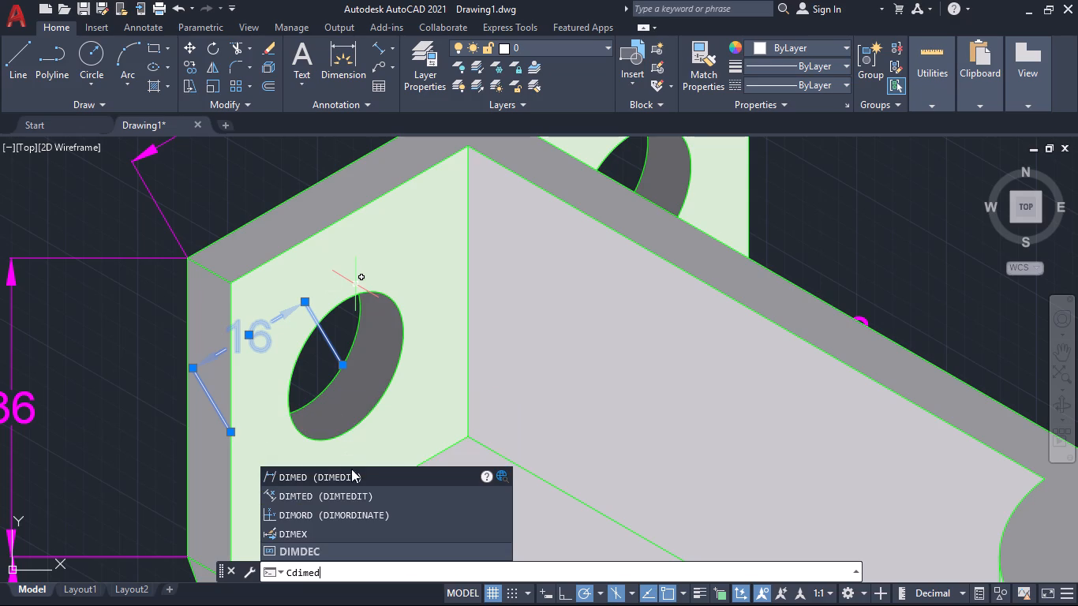
click(355, 477)
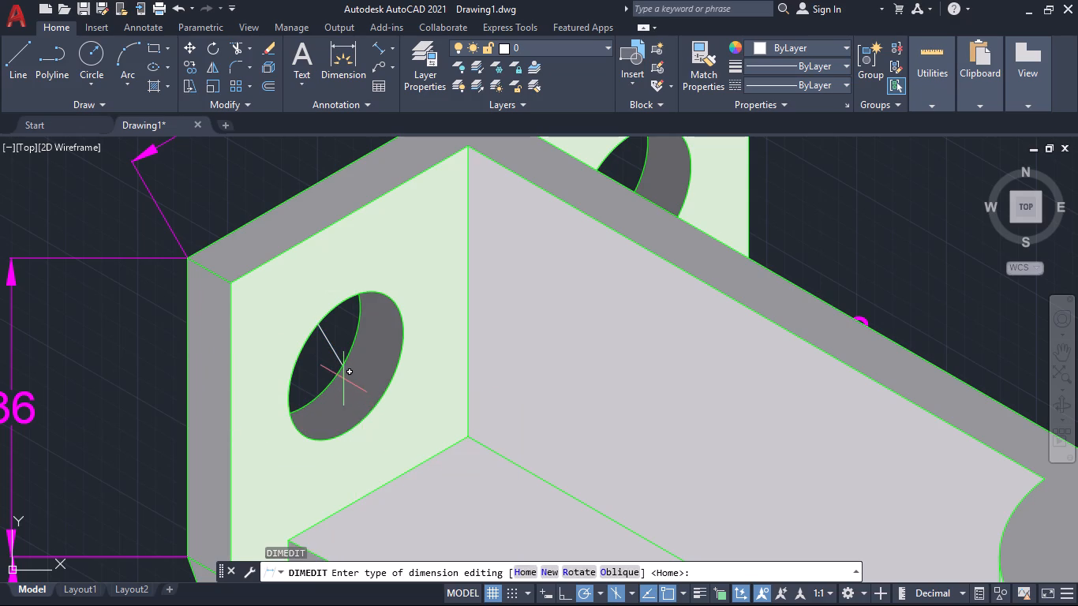
click(622, 569)
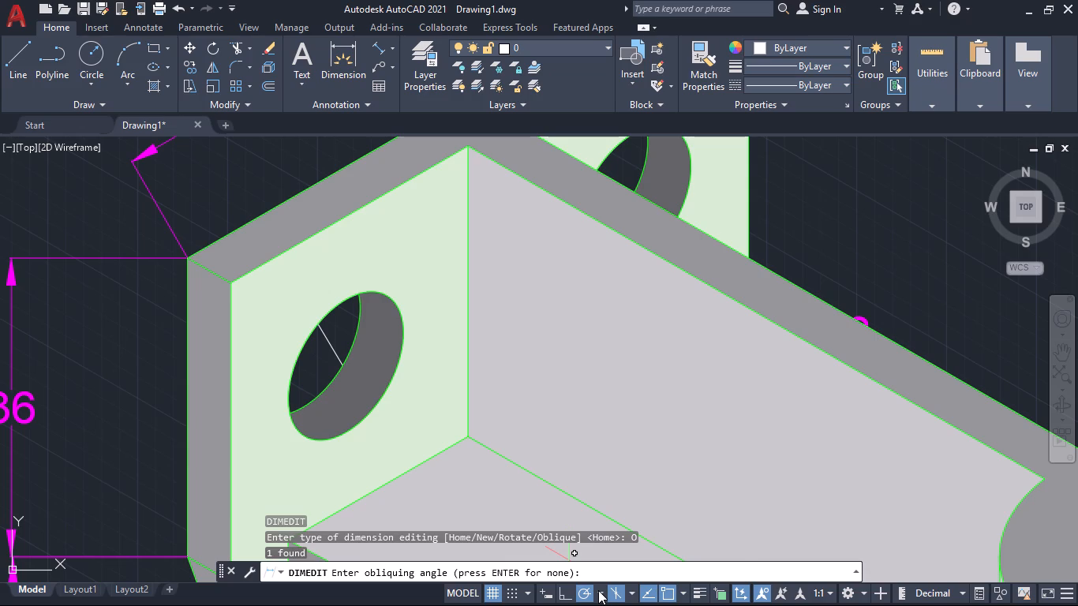
text(90)
key(Return)
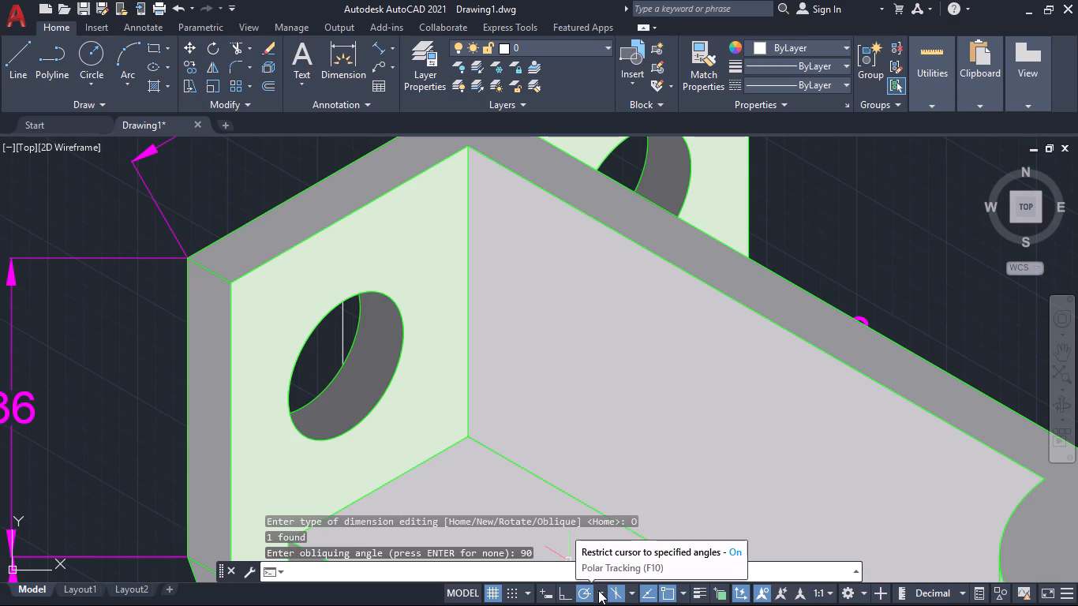
Match the near upper hole's offset dimension to the properties of the magenta 36 vertical dimension.
click(345, 337)
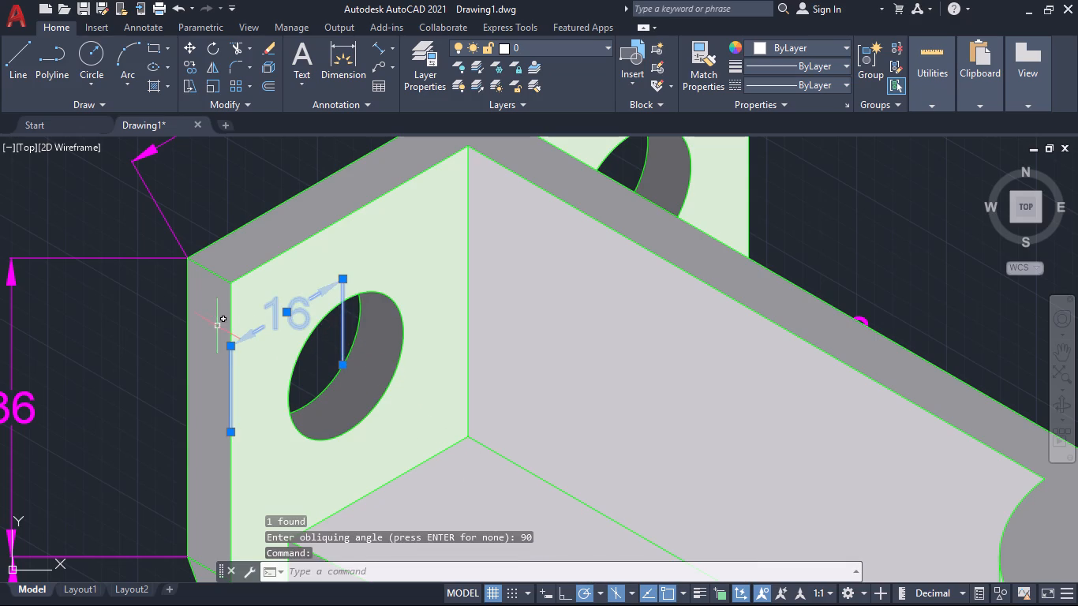
key(Escape)
text(ma)
key(Return)
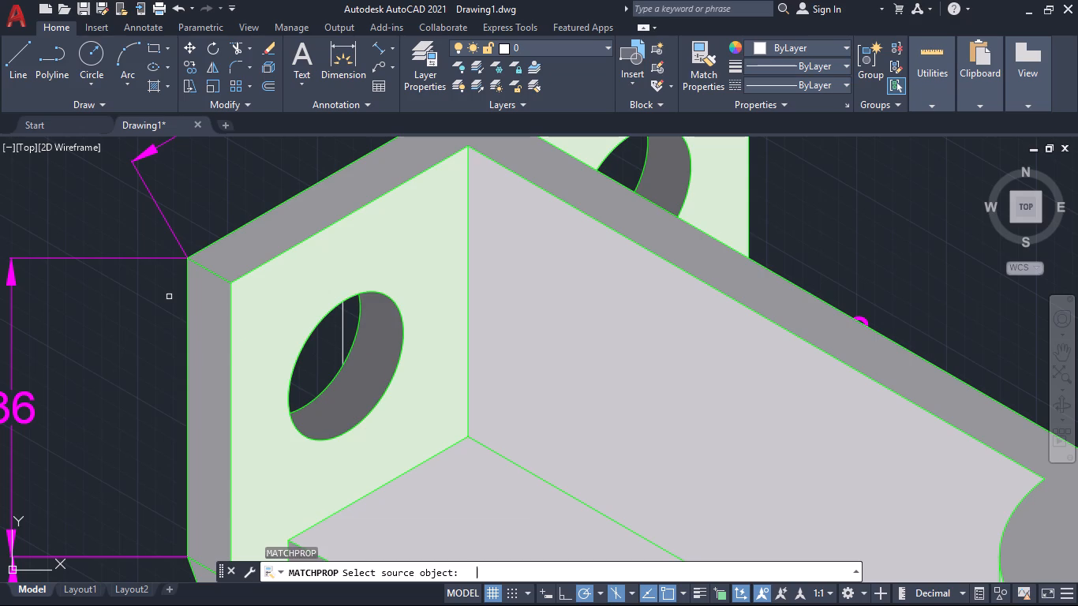
click(153, 260)
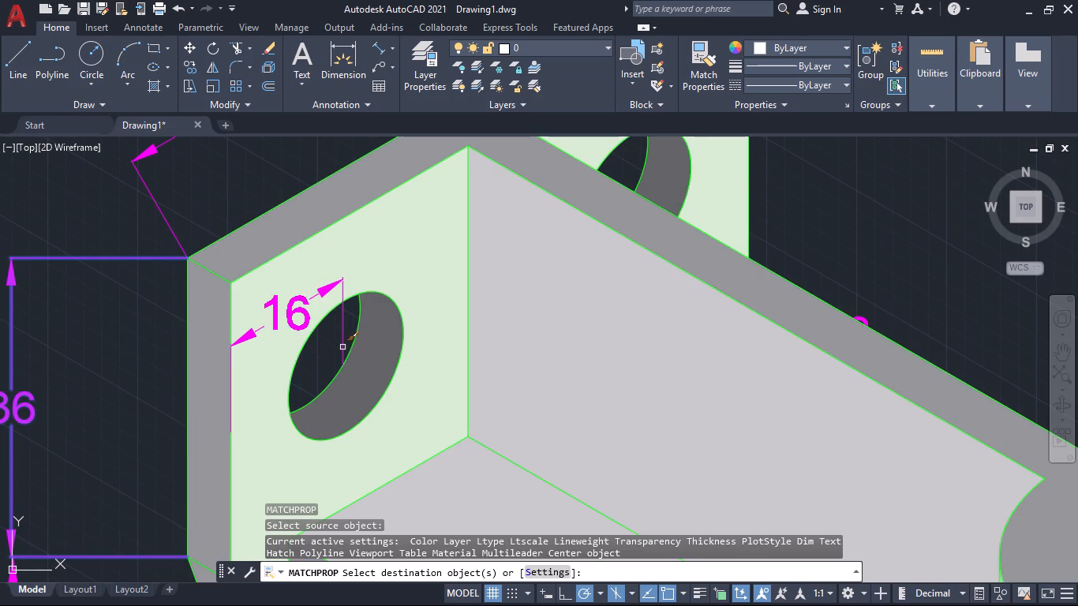
click(342, 346)
key(Escape)
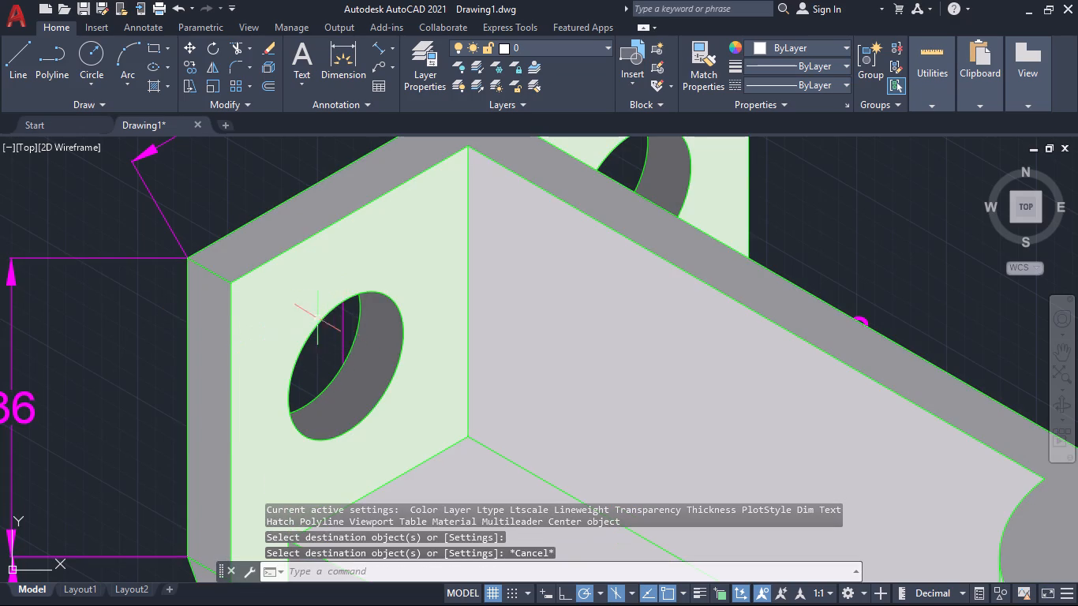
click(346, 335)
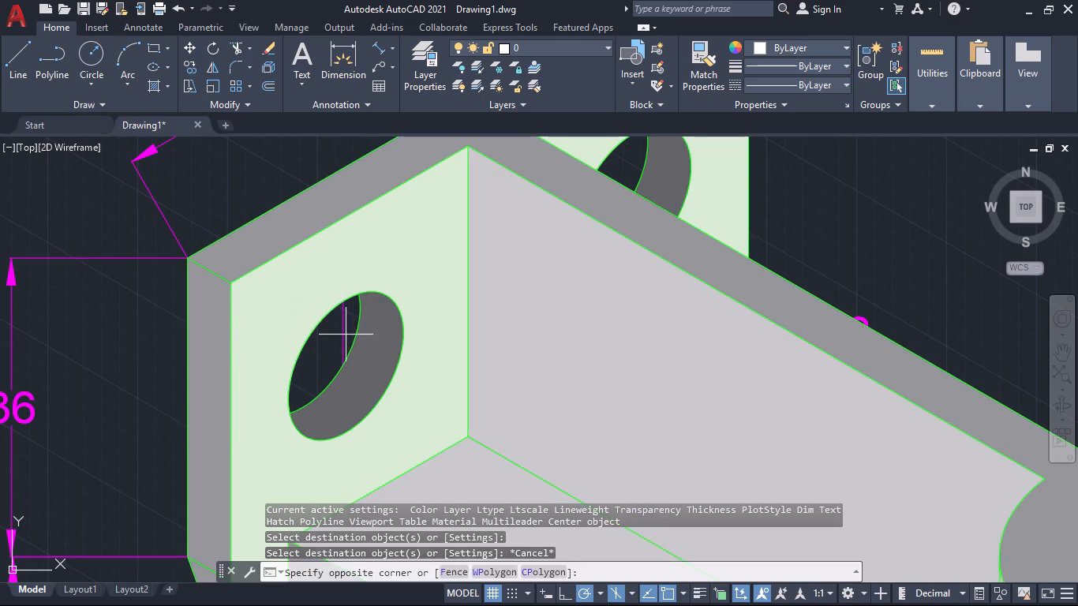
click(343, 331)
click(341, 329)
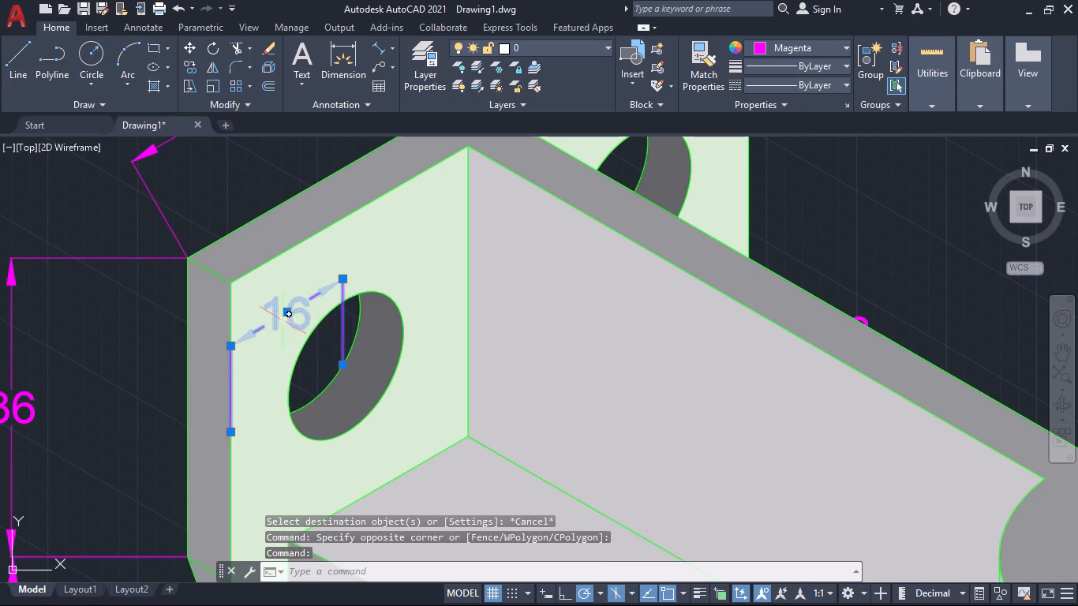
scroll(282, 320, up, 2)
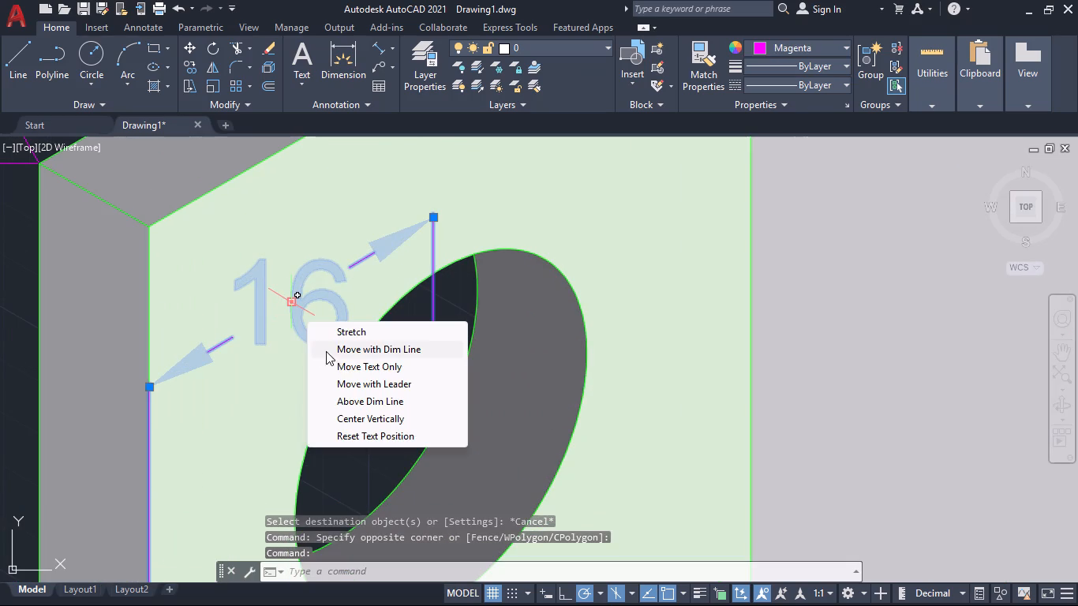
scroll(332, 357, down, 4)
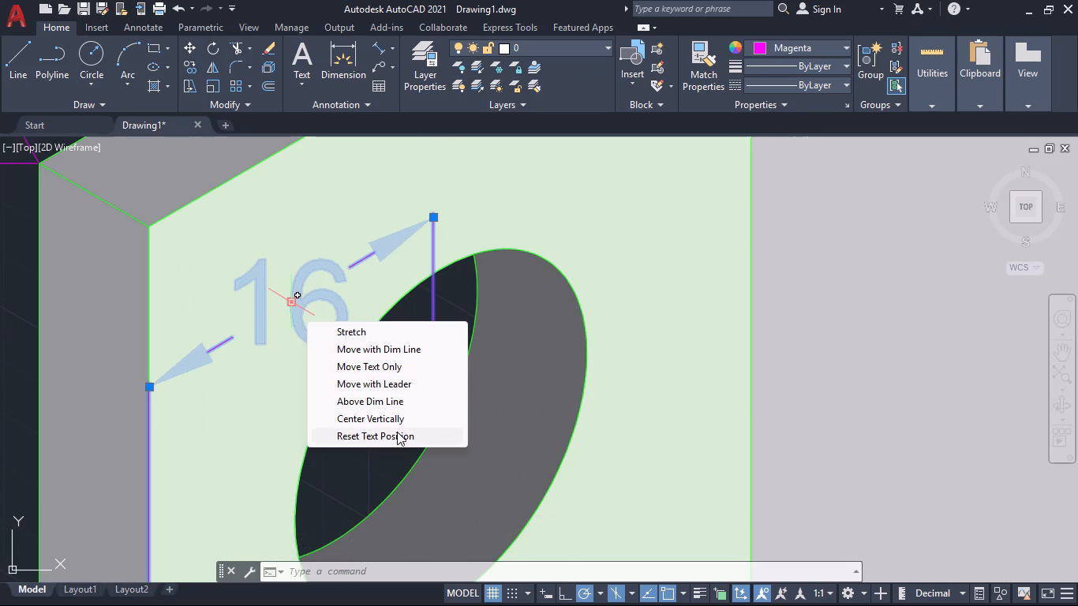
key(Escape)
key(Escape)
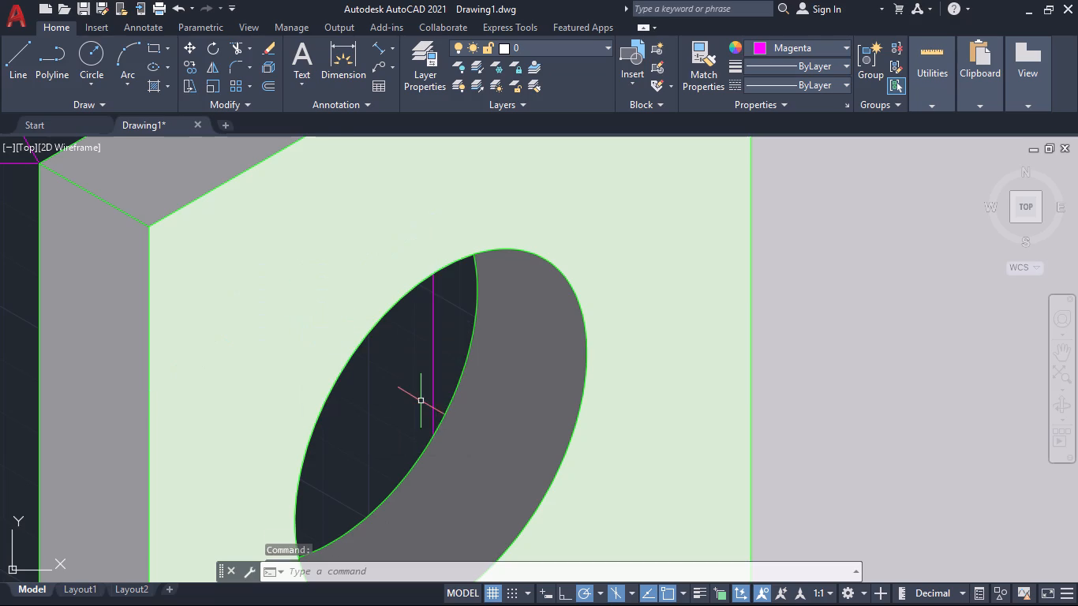
Move the 108 dimension line outward from the arm's top edge so its text clears the bracket.
scroll(436, 399, down, 5)
middle_drag(485, 416, 389, 309)
scroll(485, 416, down, 1)
scroll(402, 309, up, 2)
scroll(495, 265, up, 1)
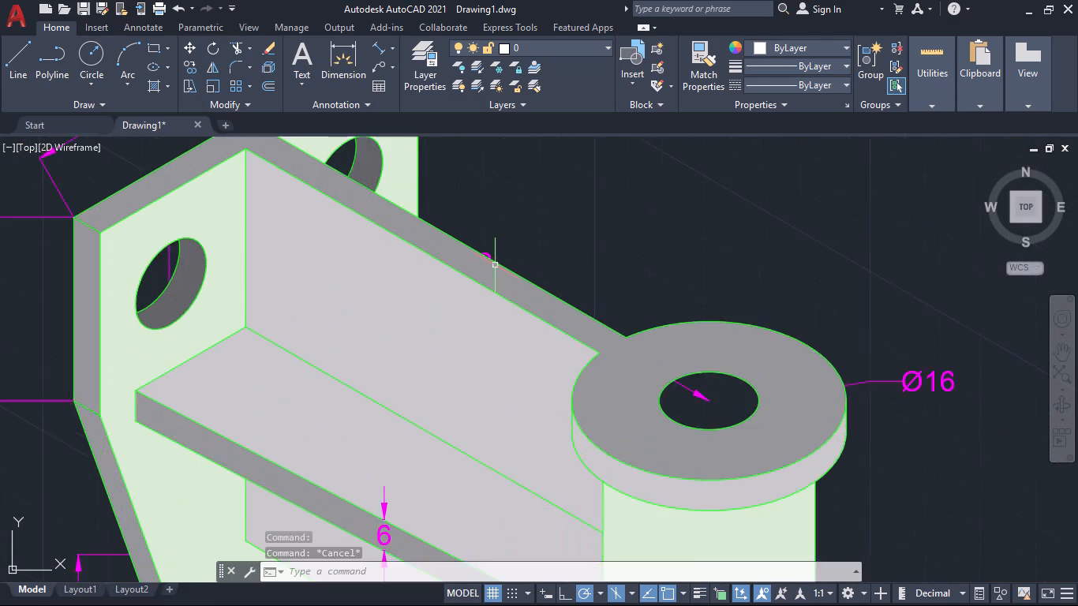
scroll(495, 265, up, 1)
click(483, 254)
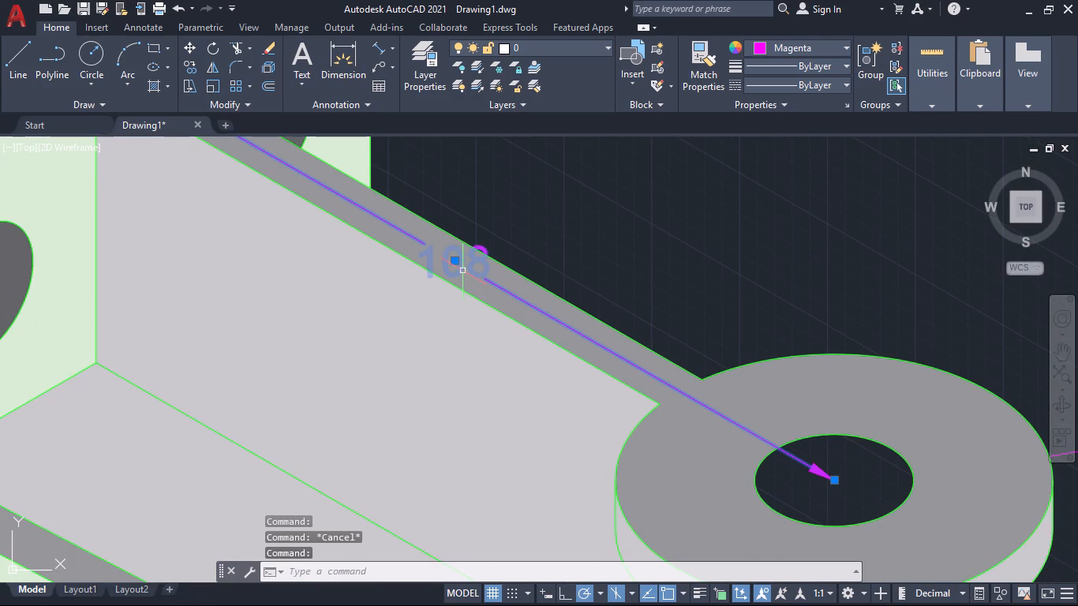
scroll(629, 362, down, 2)
scroll(686, 395, up, 2)
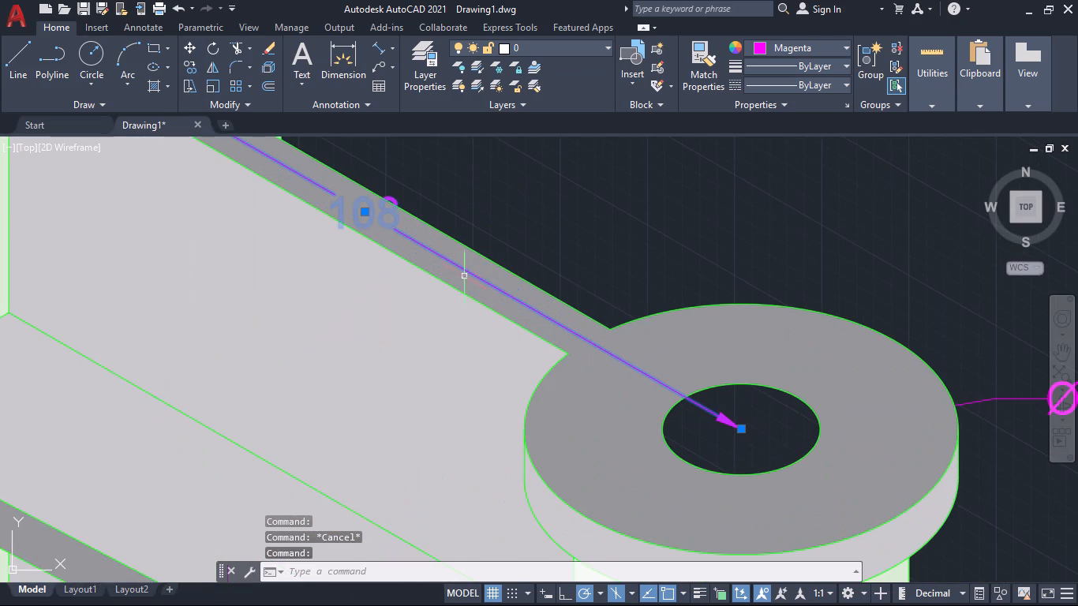
click(362, 214)
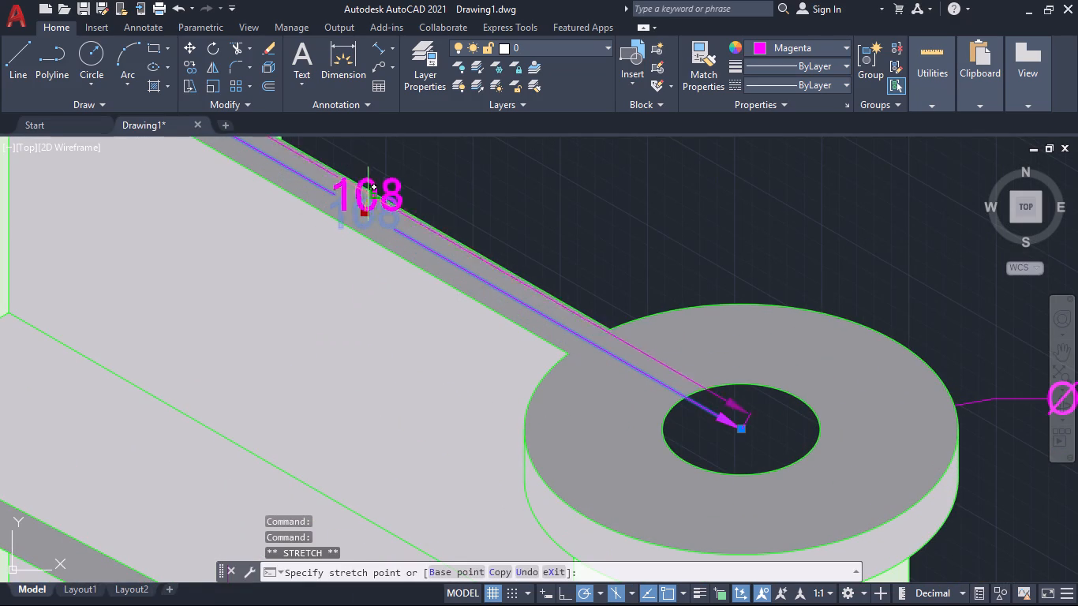
click(391, 171)
scroll(427, 278, down, 2)
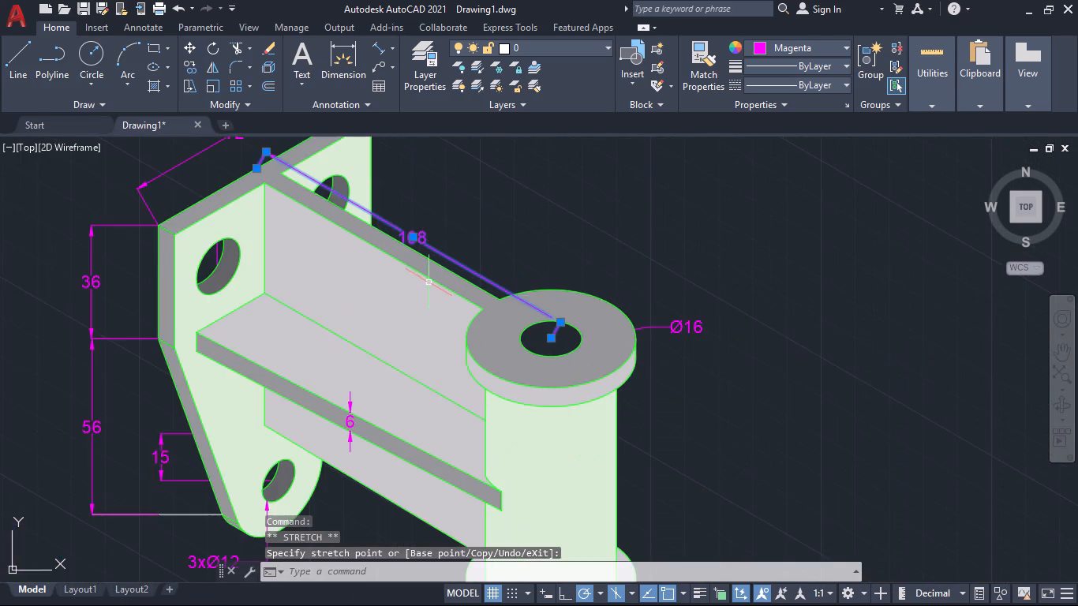
Move the near upper hole's 16 dimension line up past the plate's top edge, just inside the 72 dimension.
scroll(429, 282, down, 1)
scroll(410, 271, up, 1)
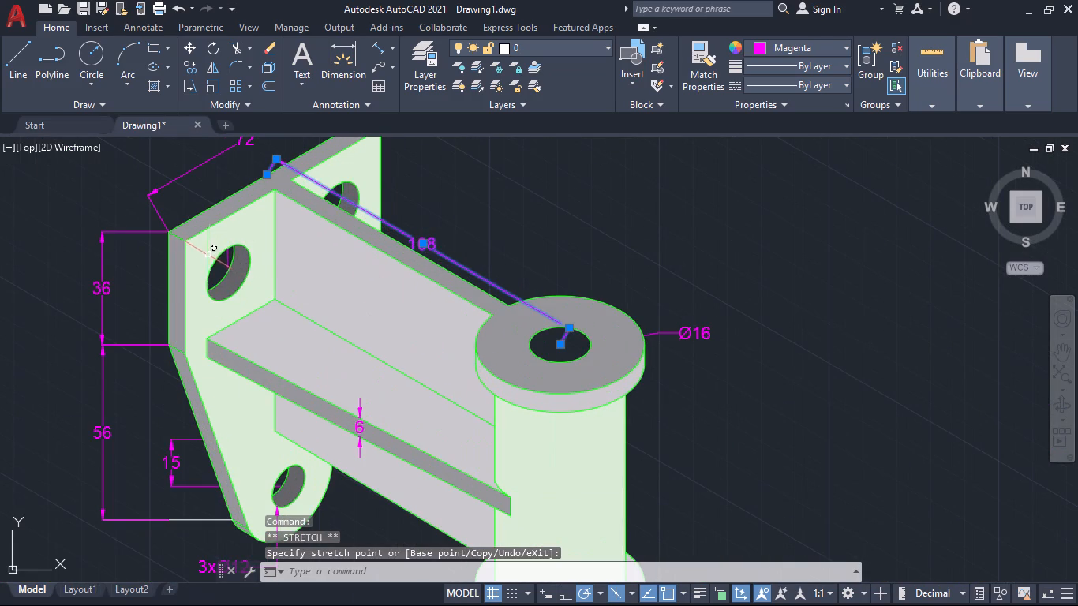
click(212, 246)
click(206, 250)
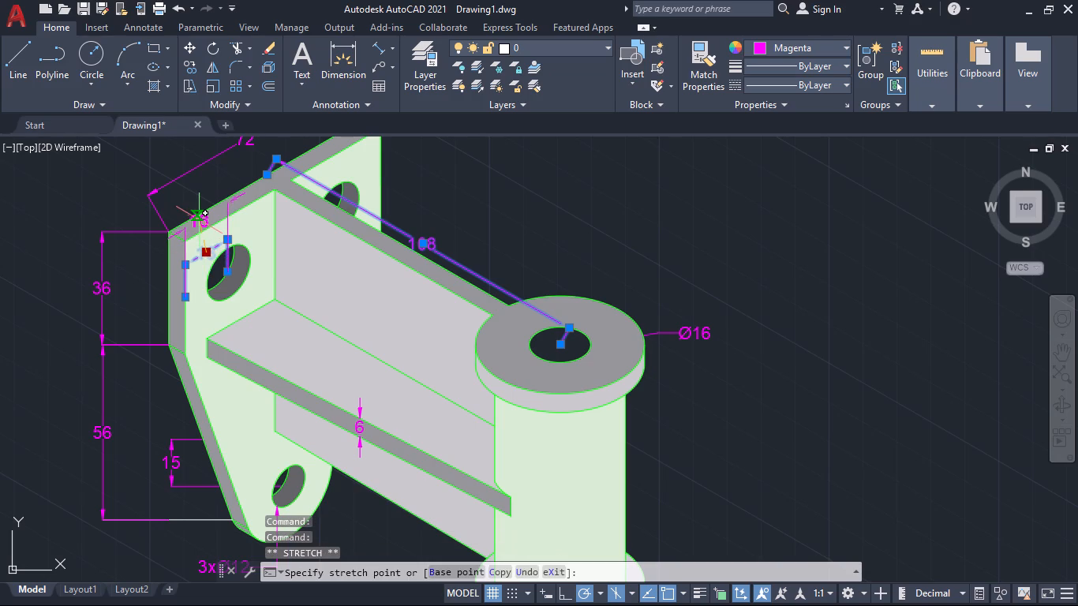
click(199, 219)
key(Escape)
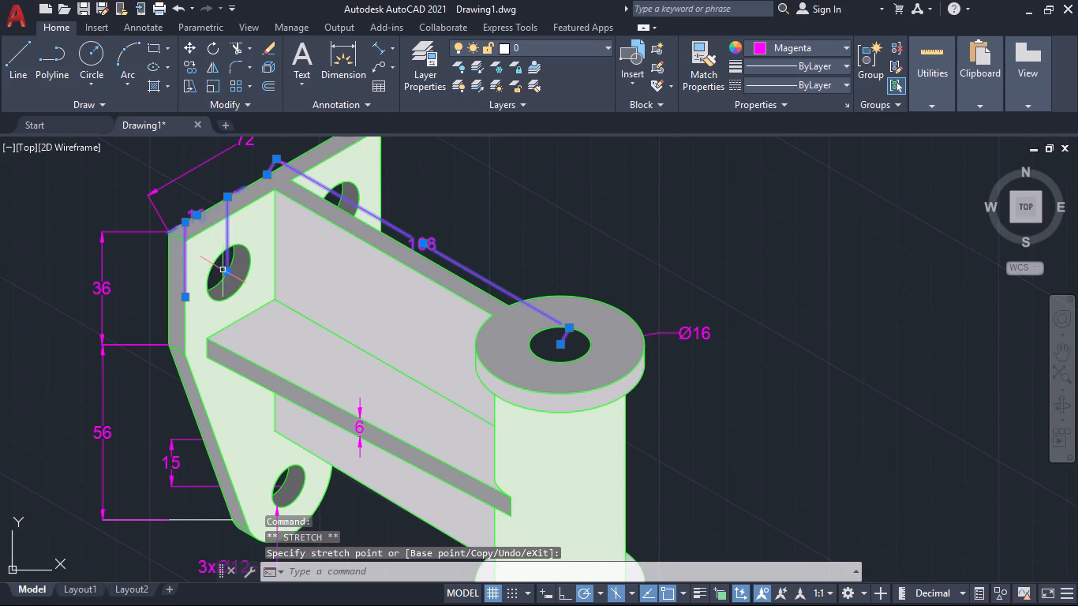
scroll(207, 215, up, 1)
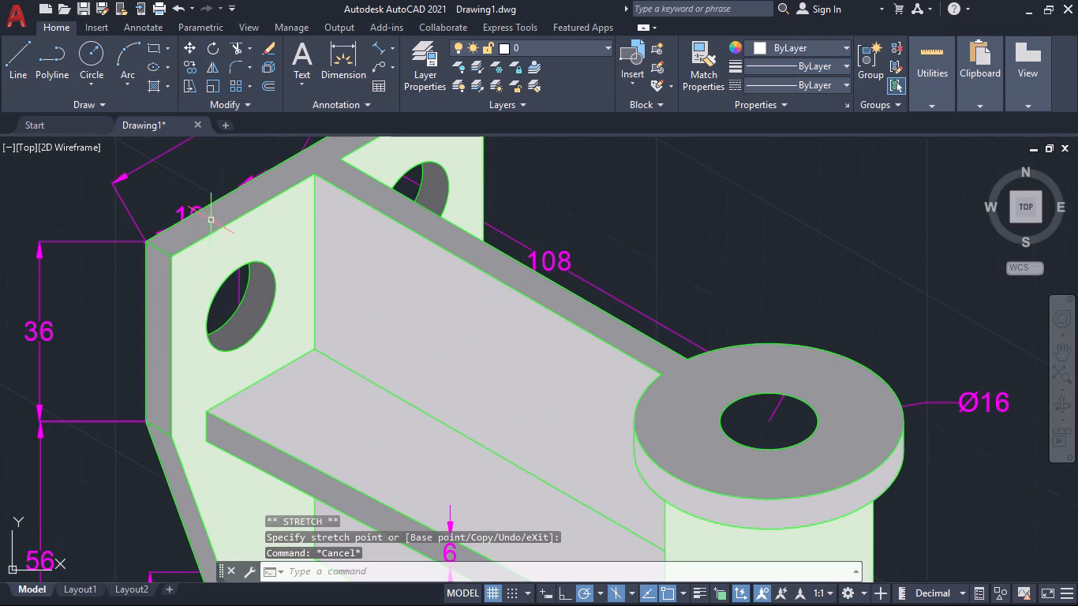
scroll(289, 280, down, 1)
middle_drag(283, 279, 354, 352)
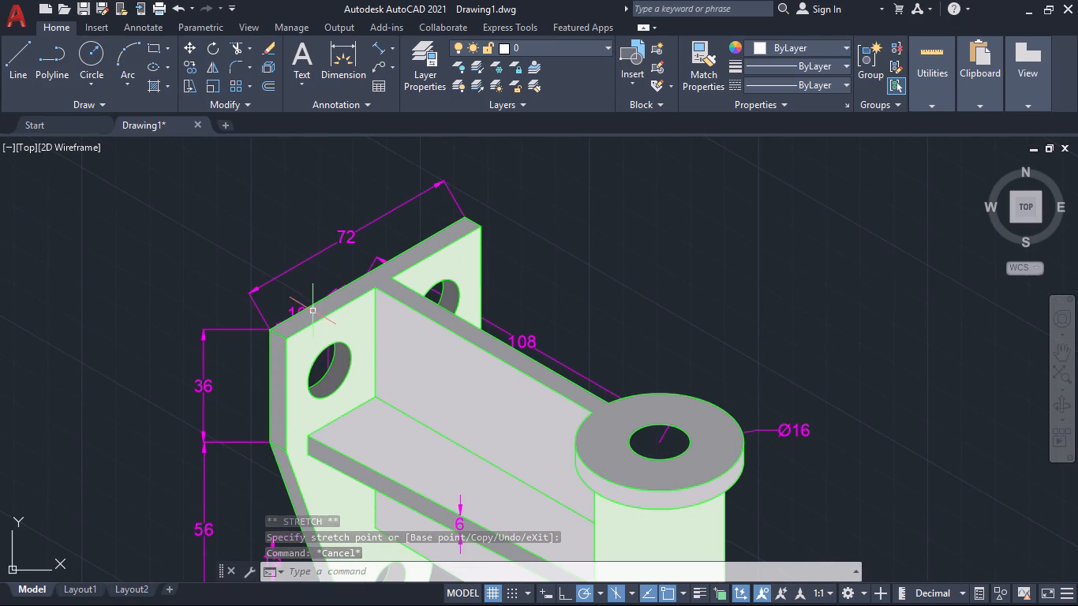
click(299, 307)
click(298, 312)
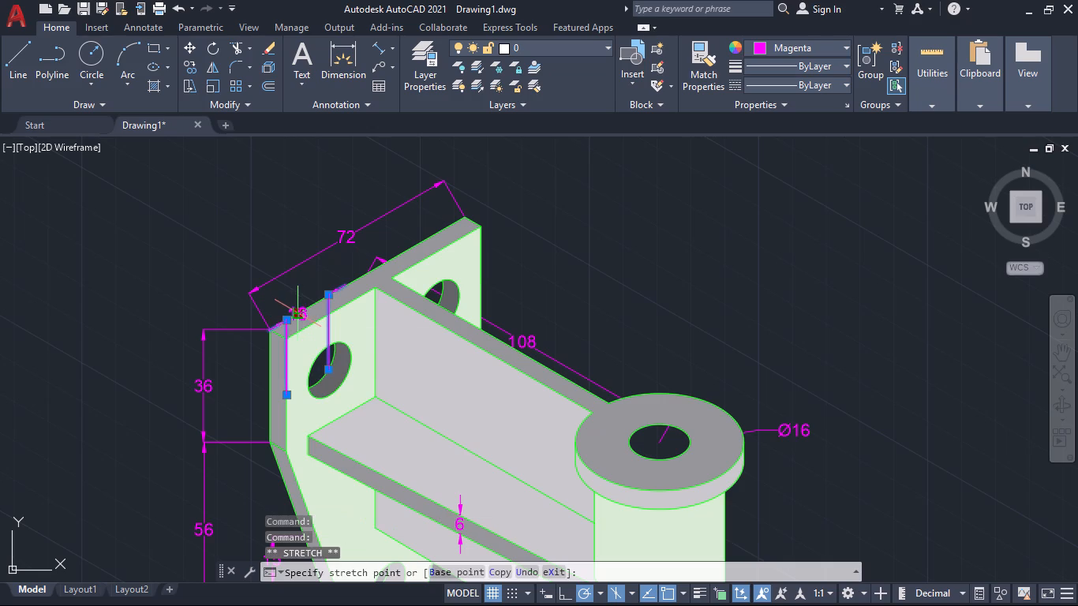
click(294, 286)
key(Escape)
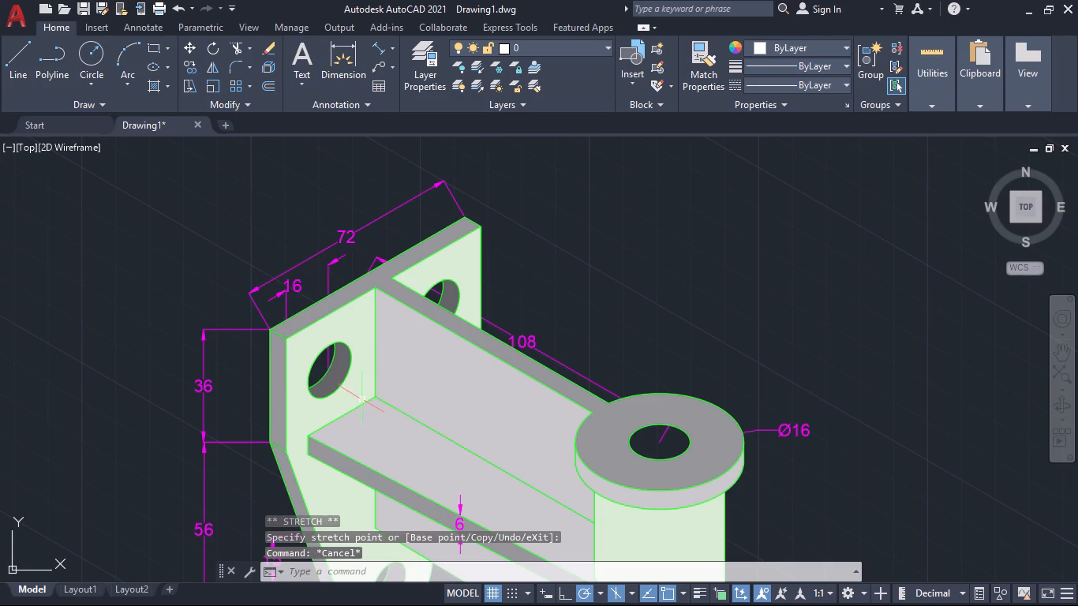
Move the 16 dimension's text with a leader, placing it over the arm beside the near upper hole.
click(298, 288)
right_click(298, 288)
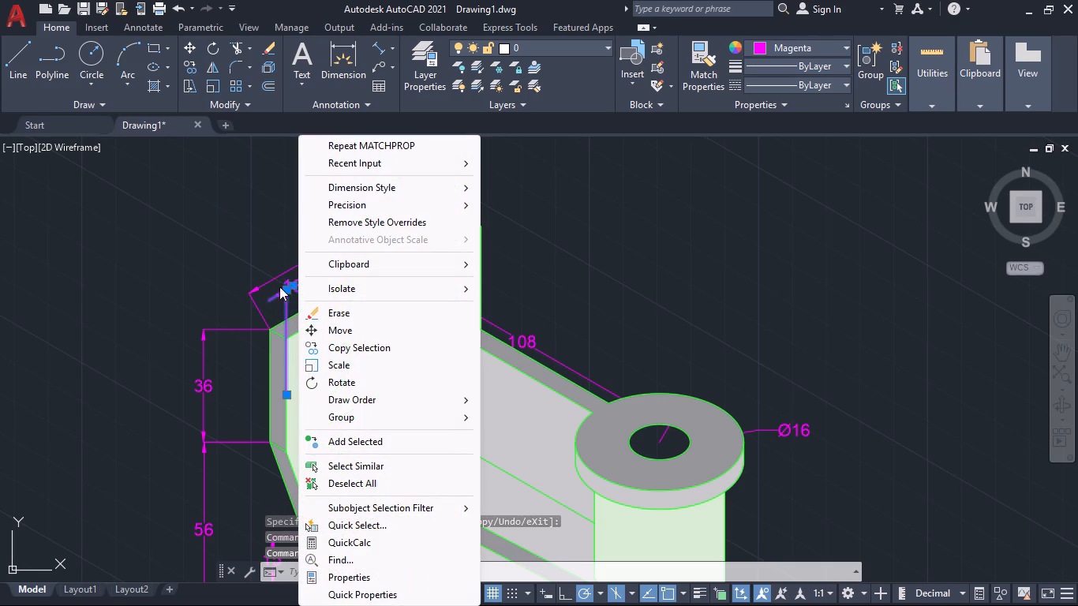
key(Escape)
click(294, 287)
key(Escape)
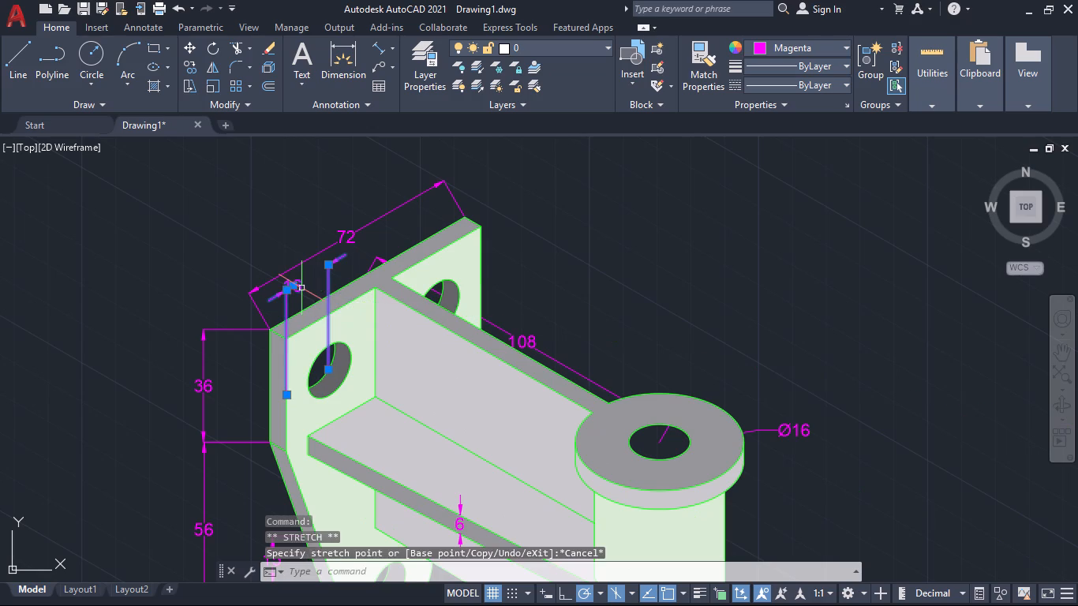
click(296, 287)
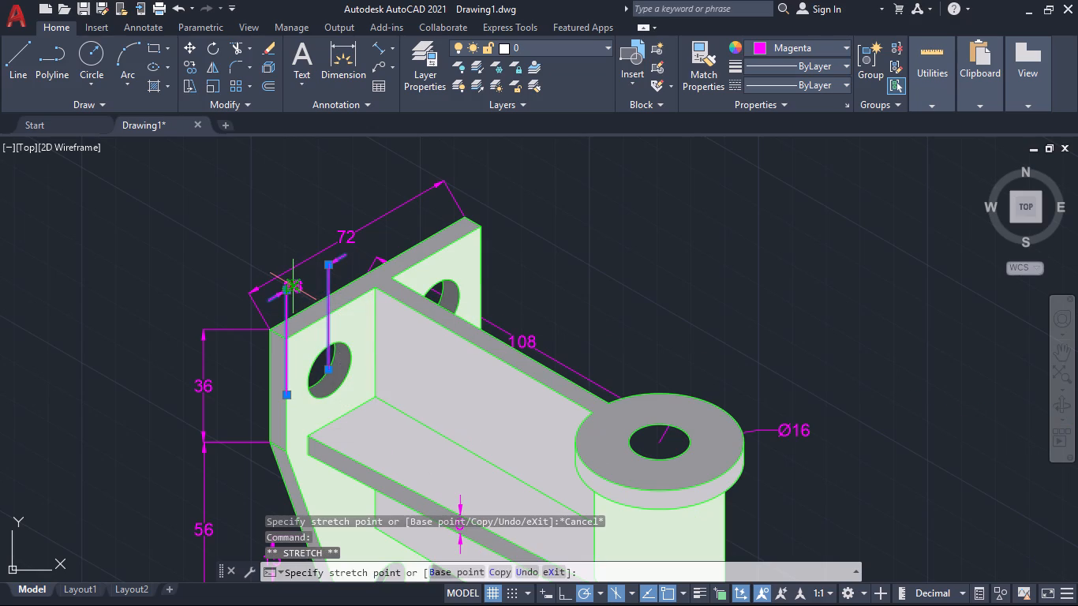
click(296, 287)
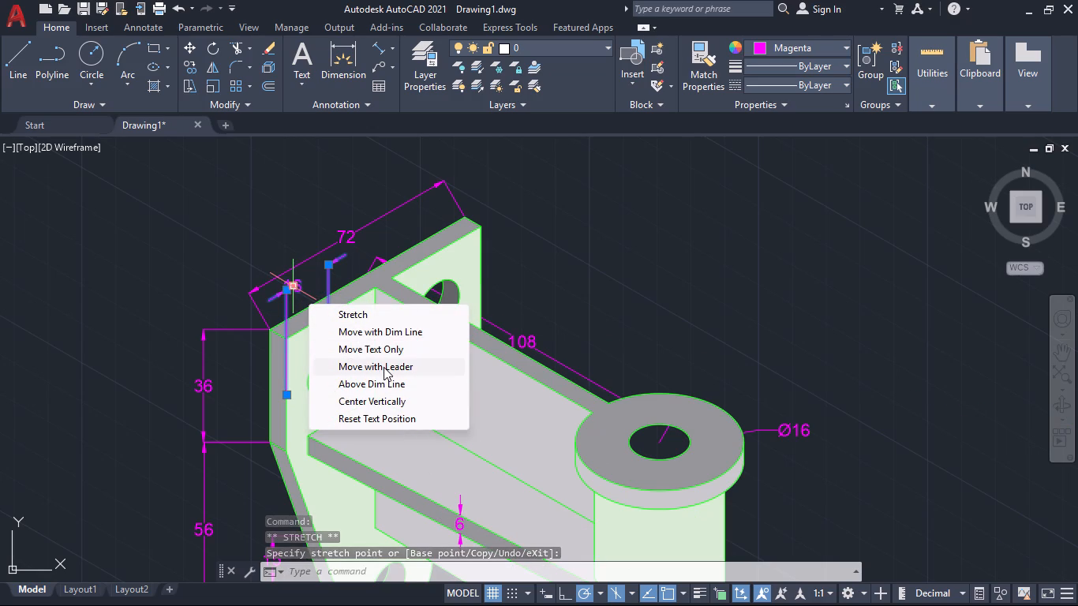
double_click(384, 367)
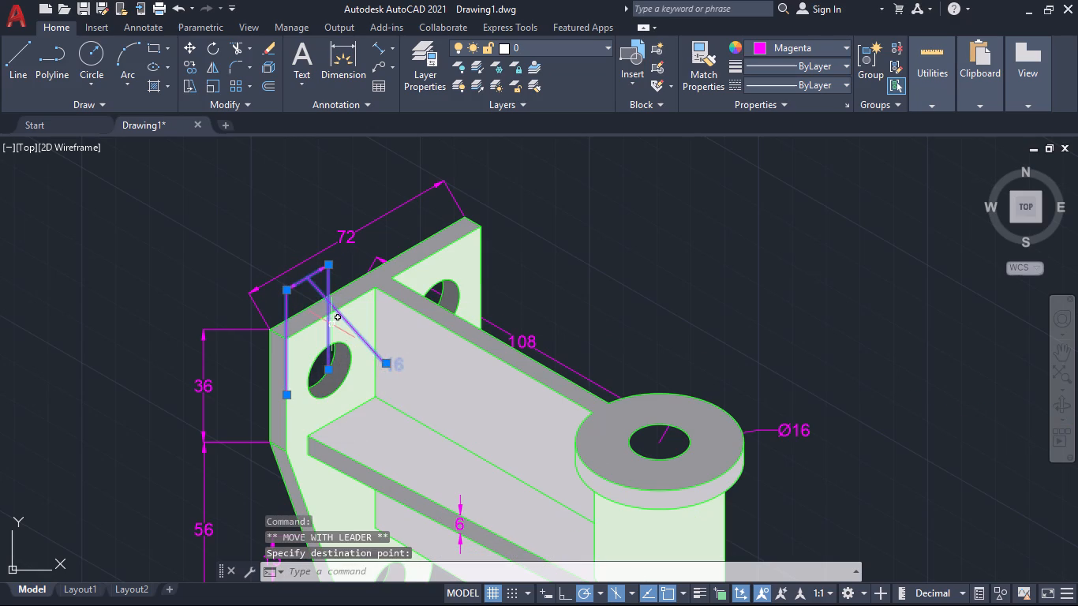
Undo the leader text placement and the preceding grip edits that moved the near upper hole's 16 dimension.
key(Escape)
scroll(319, 324, up, 2)
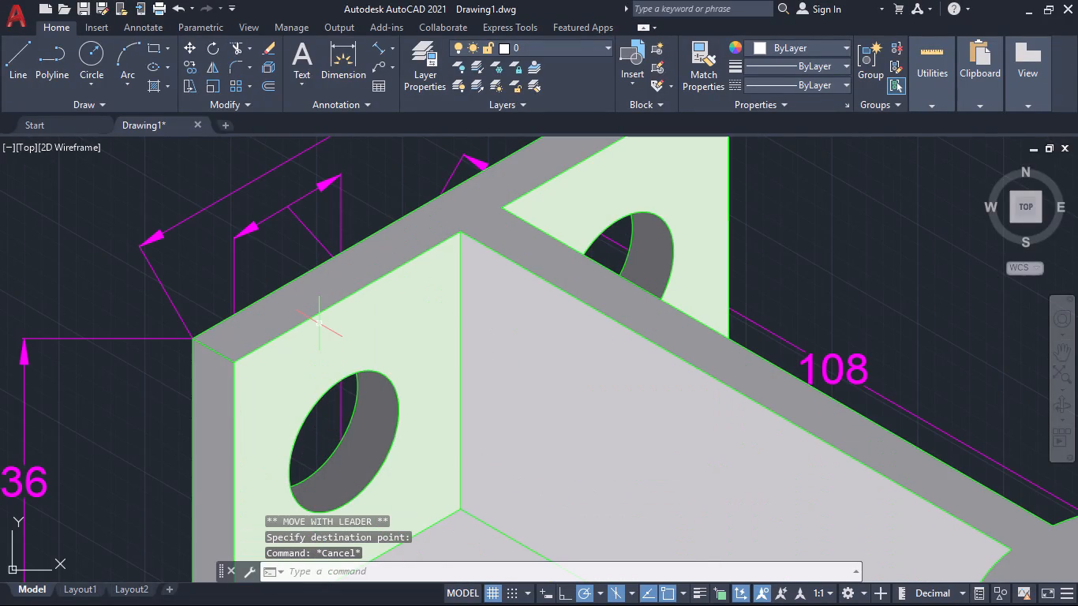
key(ctrl+z)
key(ctrl+z)
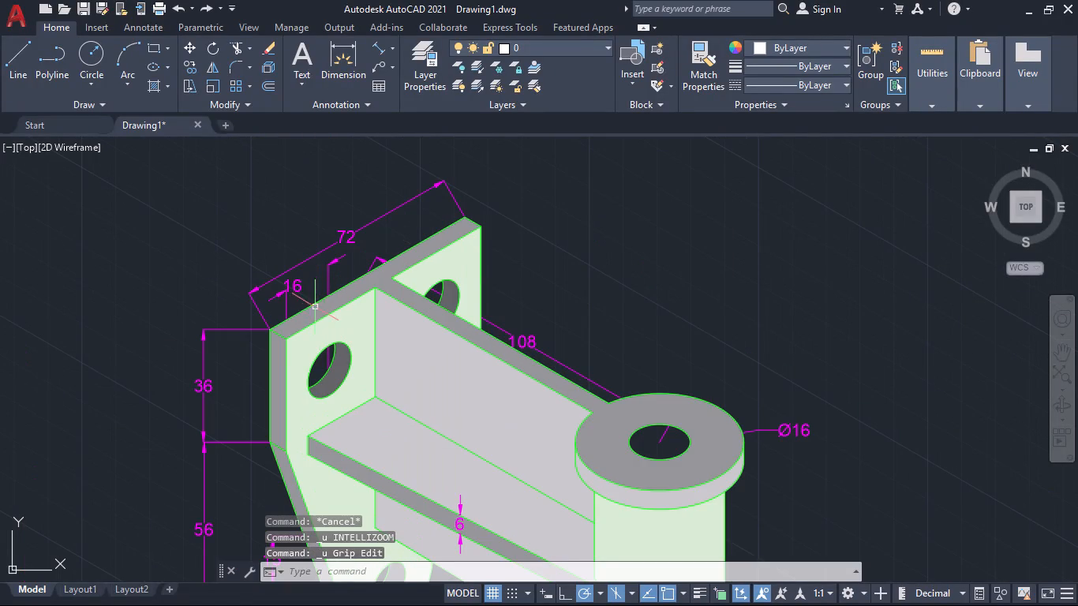
key(ctrl+z)
key(ctrl+z)
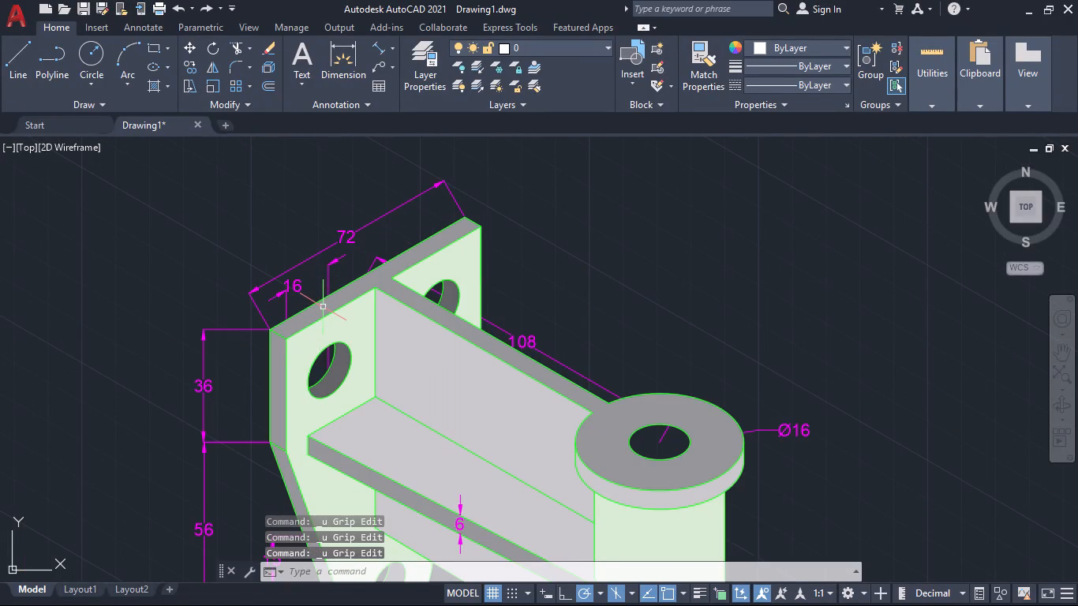
key(ctrl+z)
key(ctrl+z)
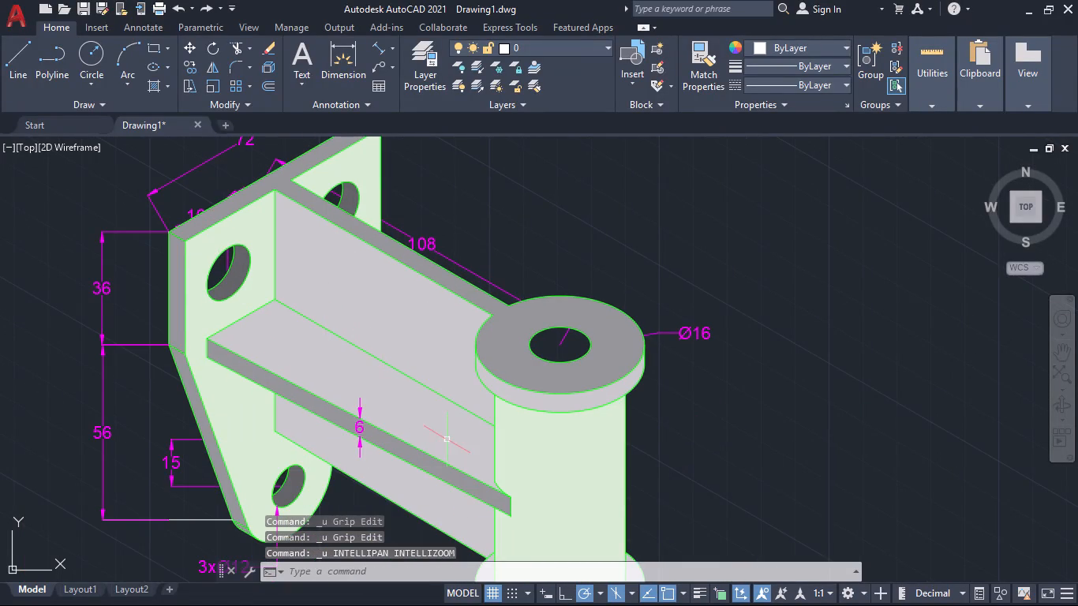
key(Escape)
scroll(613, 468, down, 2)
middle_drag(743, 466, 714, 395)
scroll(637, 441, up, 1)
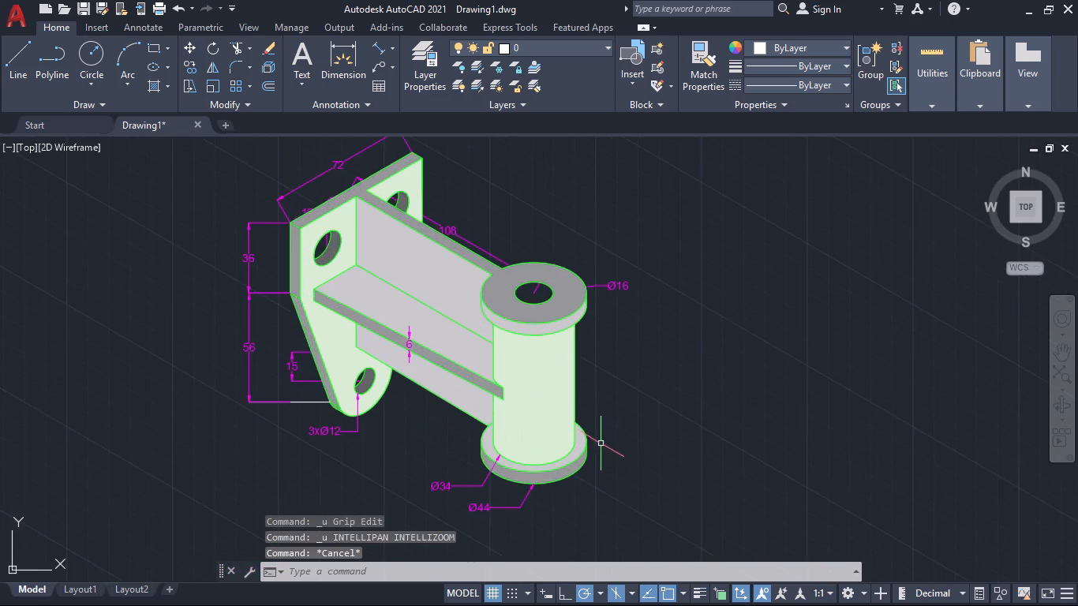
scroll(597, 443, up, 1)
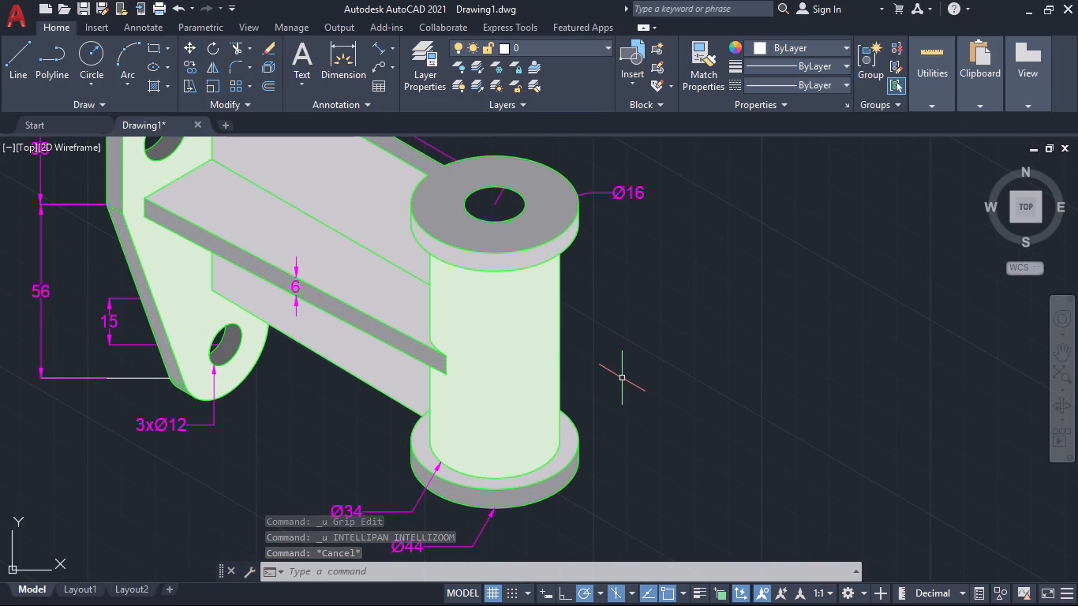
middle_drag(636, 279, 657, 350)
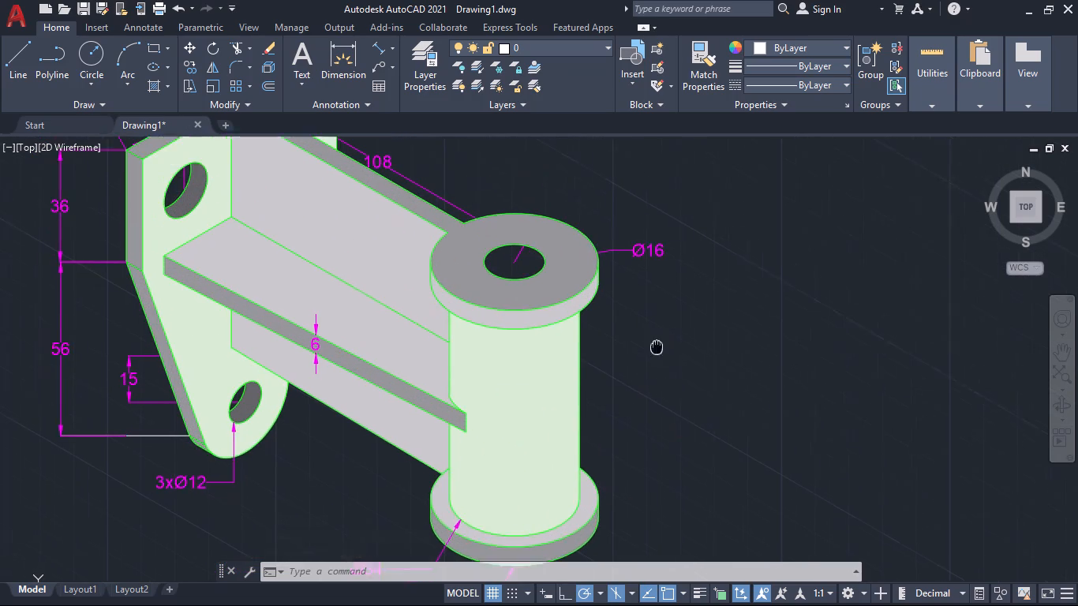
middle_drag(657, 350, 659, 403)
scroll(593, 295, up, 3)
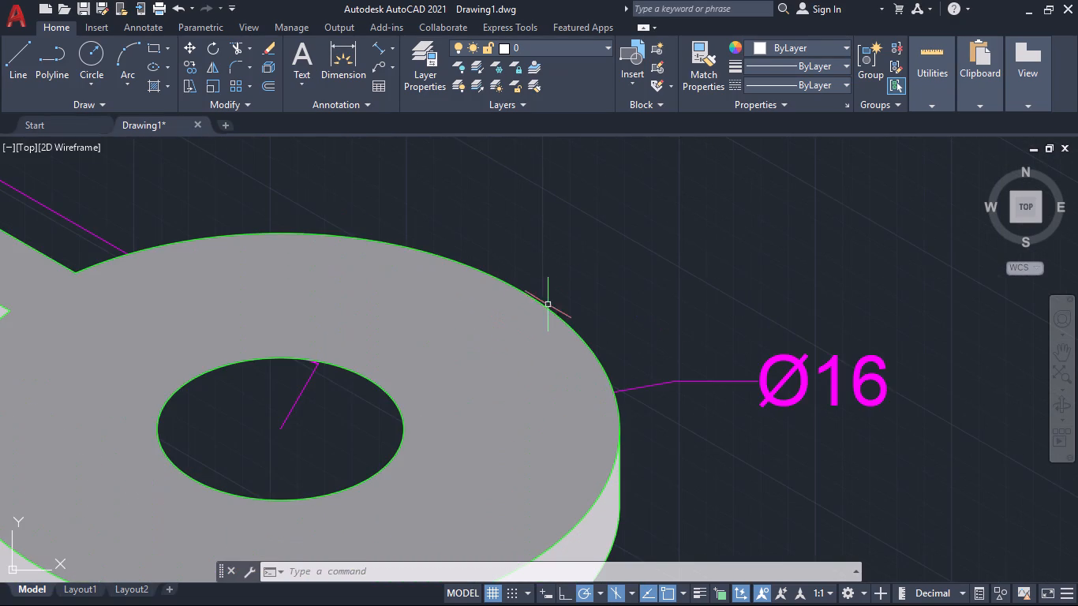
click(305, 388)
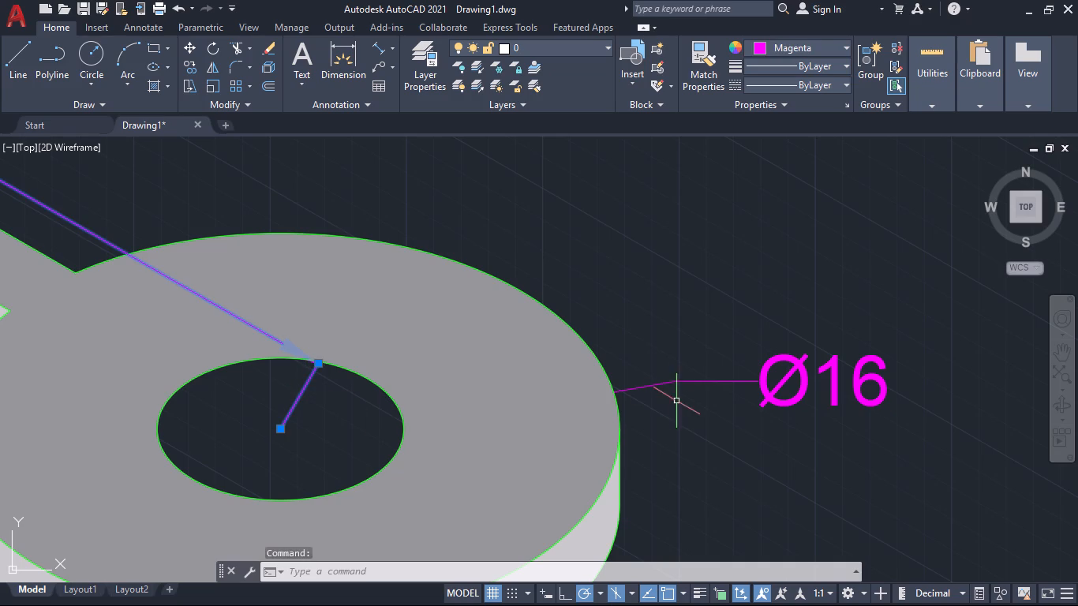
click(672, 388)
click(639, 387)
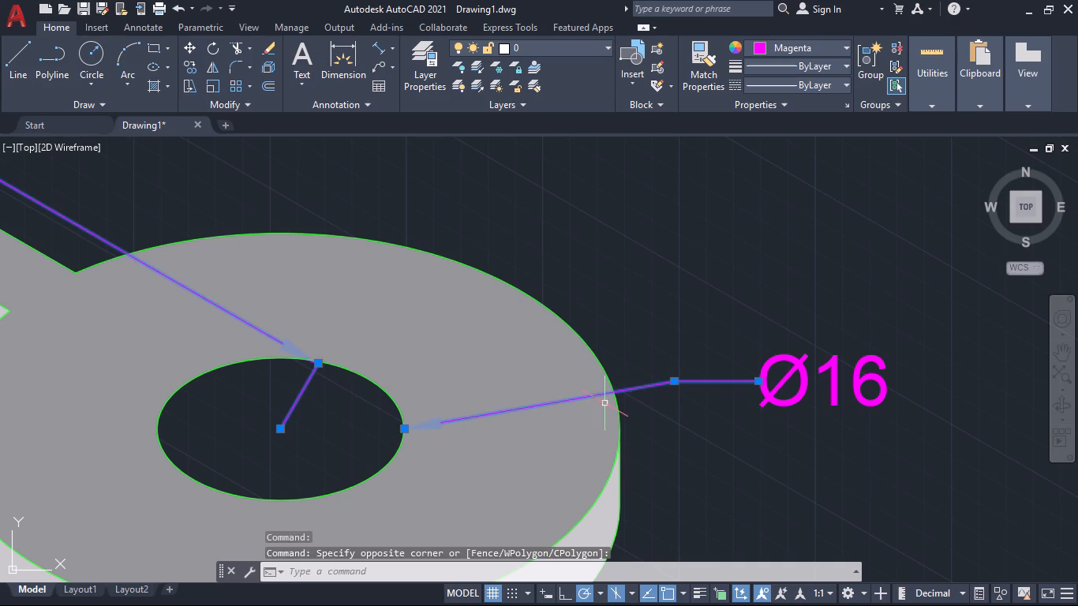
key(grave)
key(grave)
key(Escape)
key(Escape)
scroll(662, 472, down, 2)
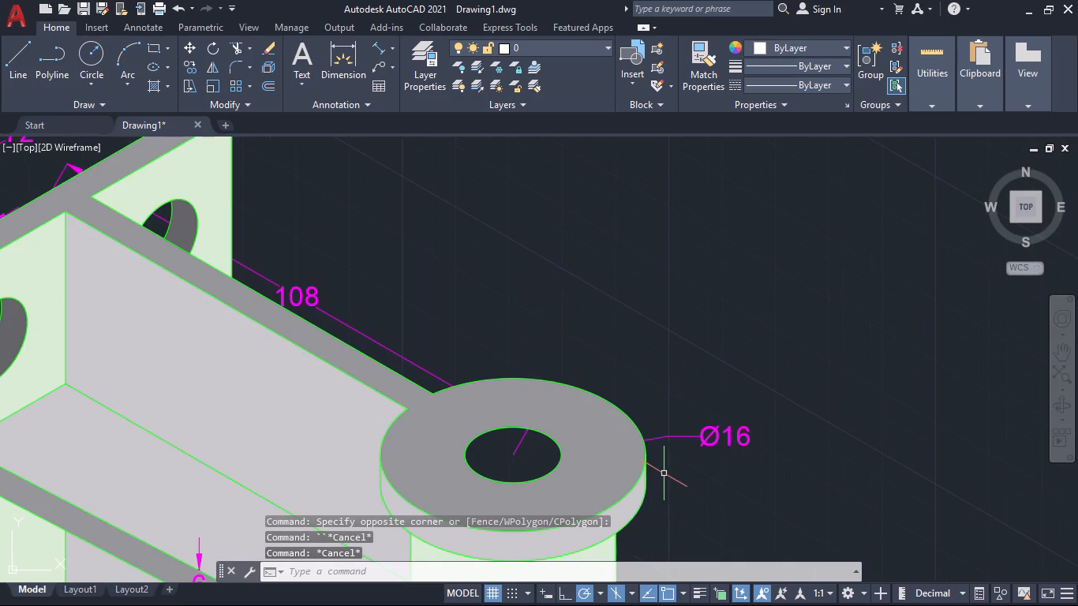
Add an aligned vertical dimension from the top hole's centre to the bottom flange's front edge, placed outside the cylinder below the Ø16 note.
middle_drag(689, 486, 667, 430)
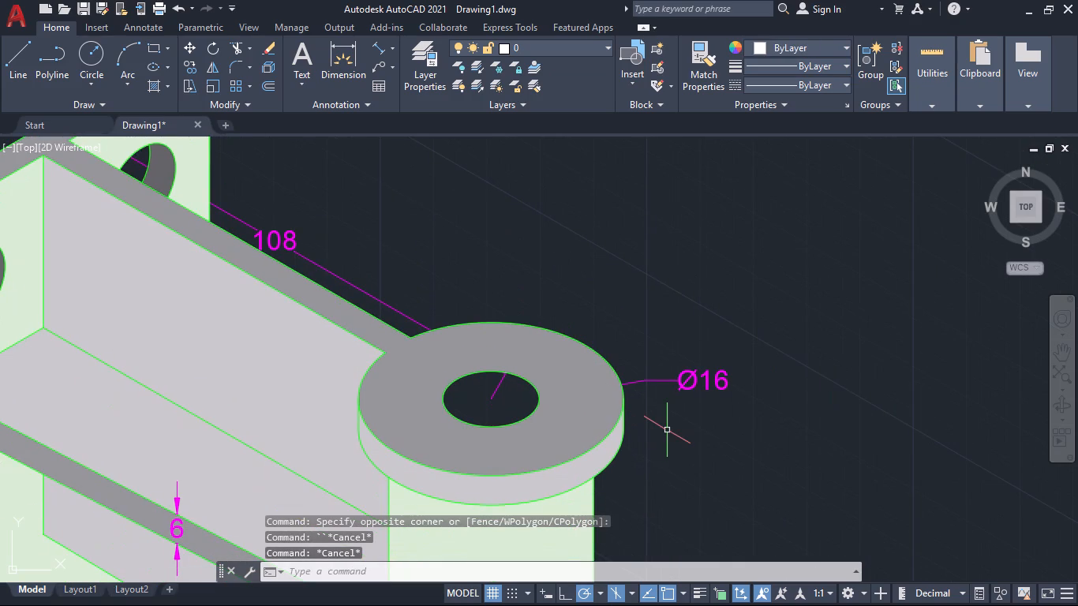
middle_drag(667, 430, 661, 379)
middle_drag(671, 461, 657, 297)
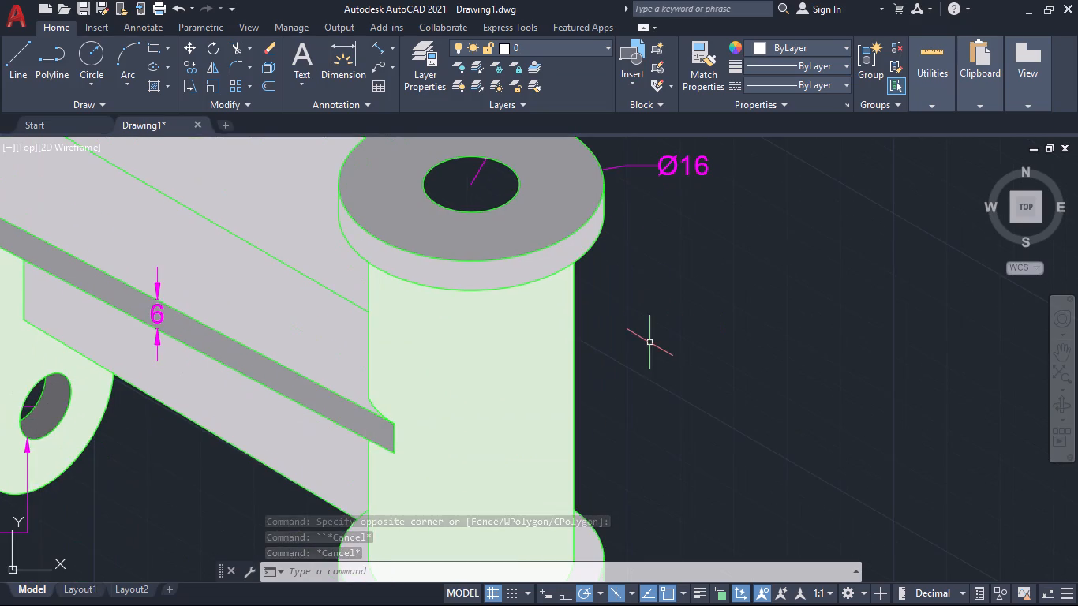
scroll(653, 336, down, 2)
middle_drag(671, 349, 701, 372)
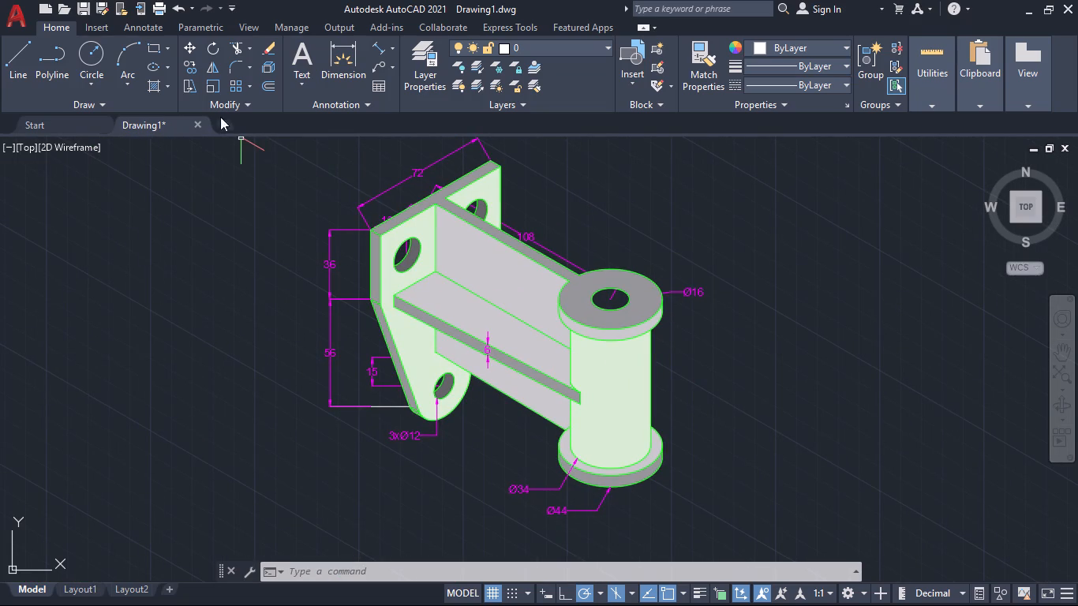
click(377, 40)
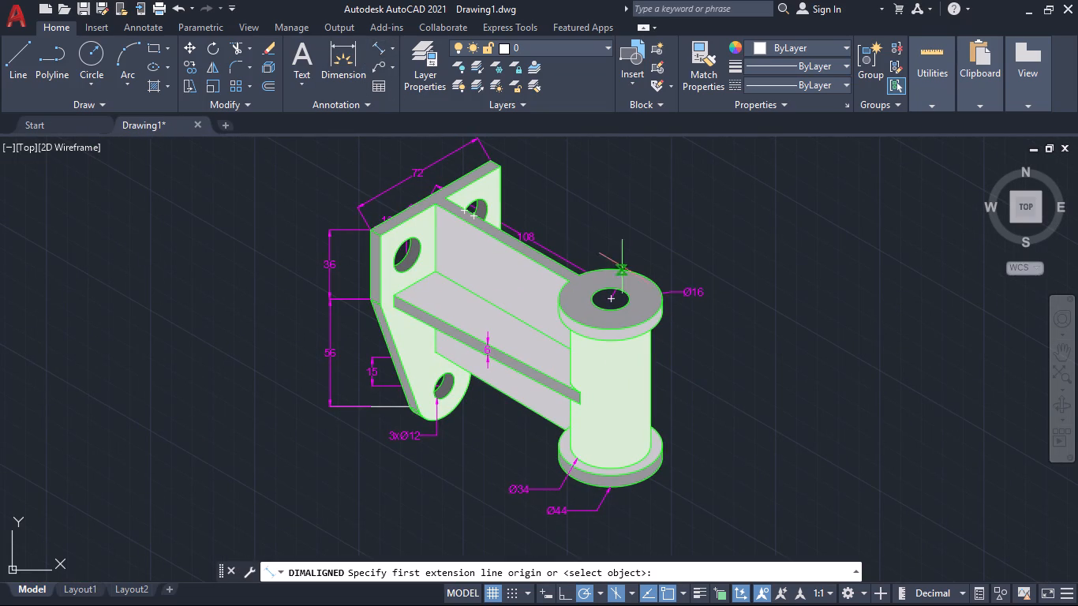
scroll(618, 300, up, 4)
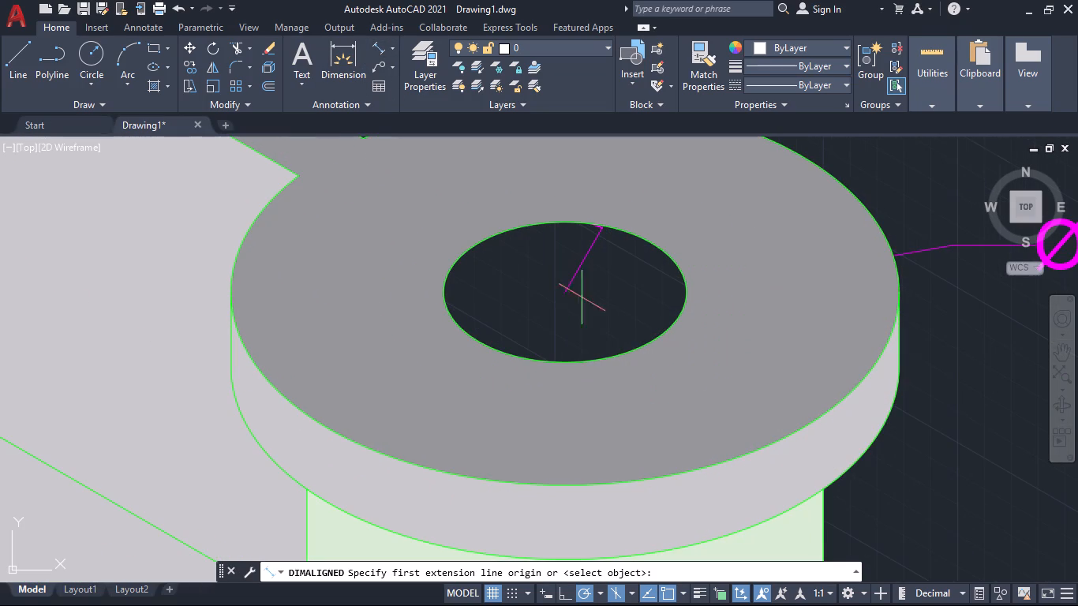
click(569, 292)
scroll(574, 293, down, 5)
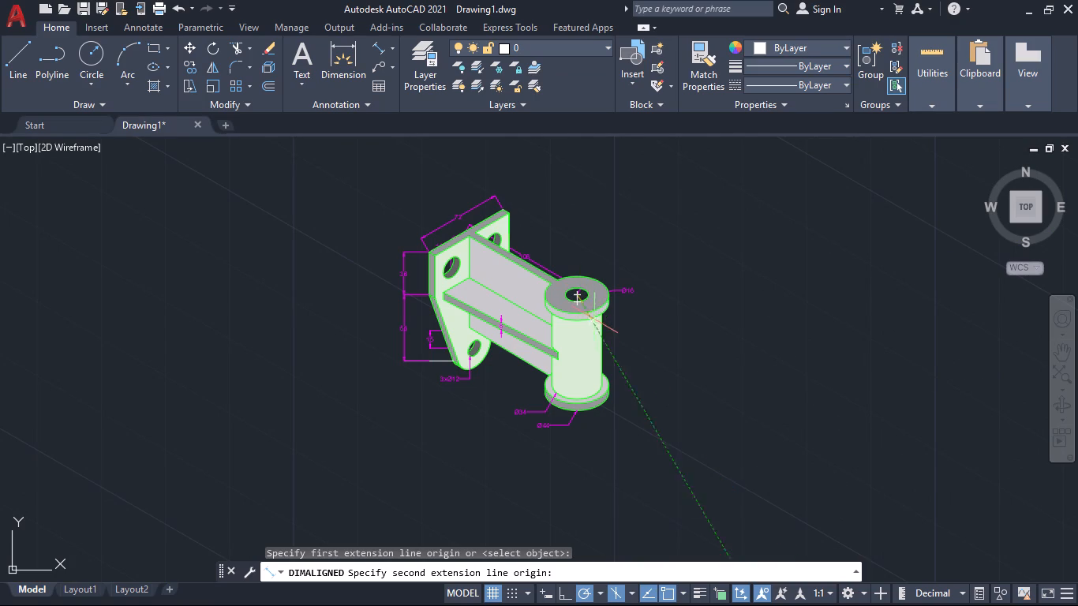
scroll(580, 402, up, 4)
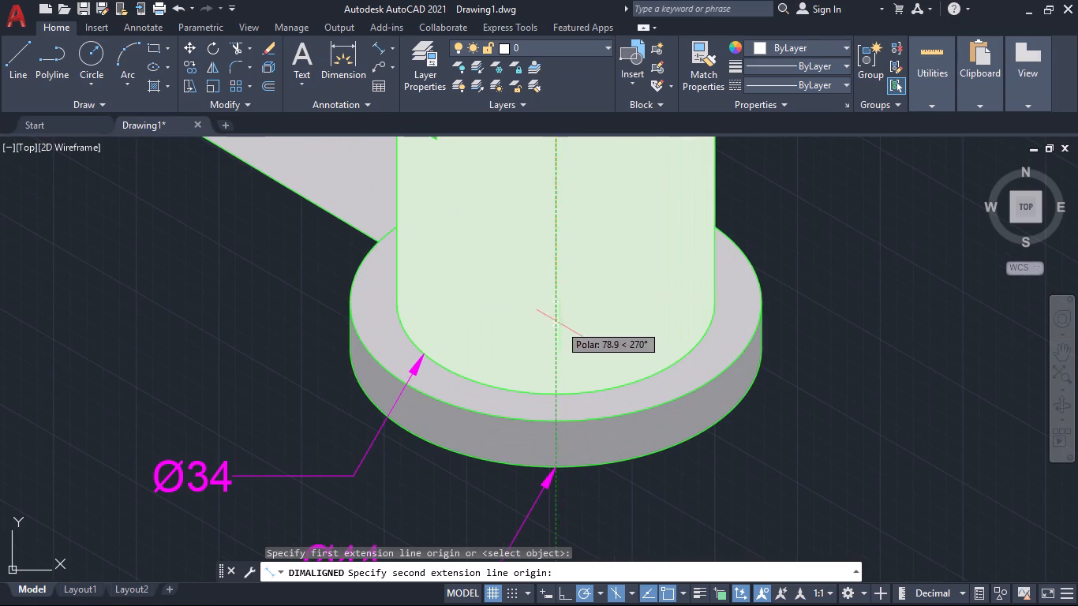
click(560, 425)
scroll(893, 425, down, 3)
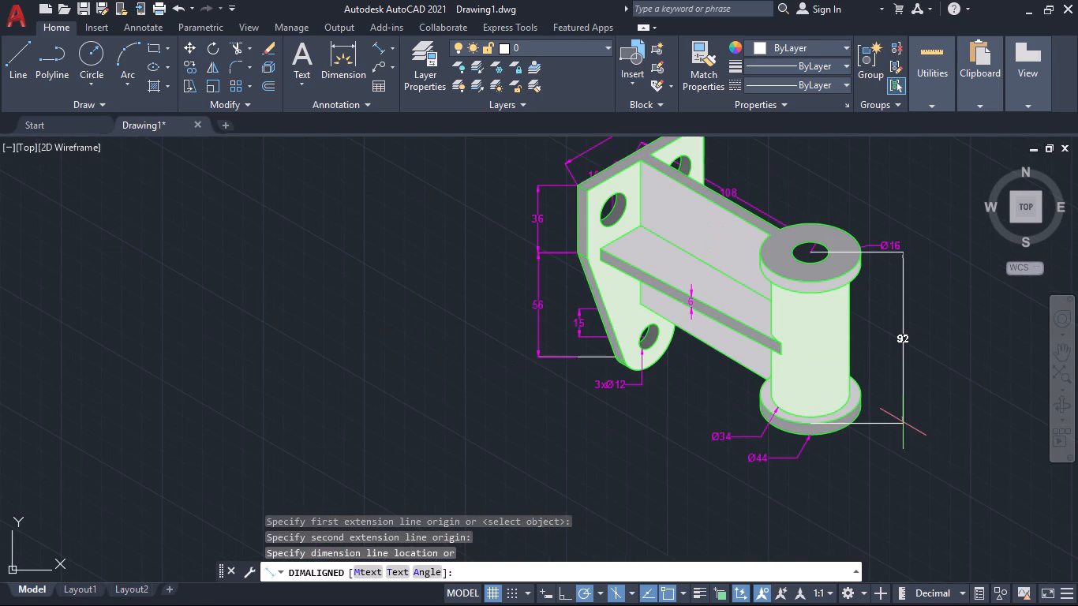
middle_drag(906, 420, 866, 436)
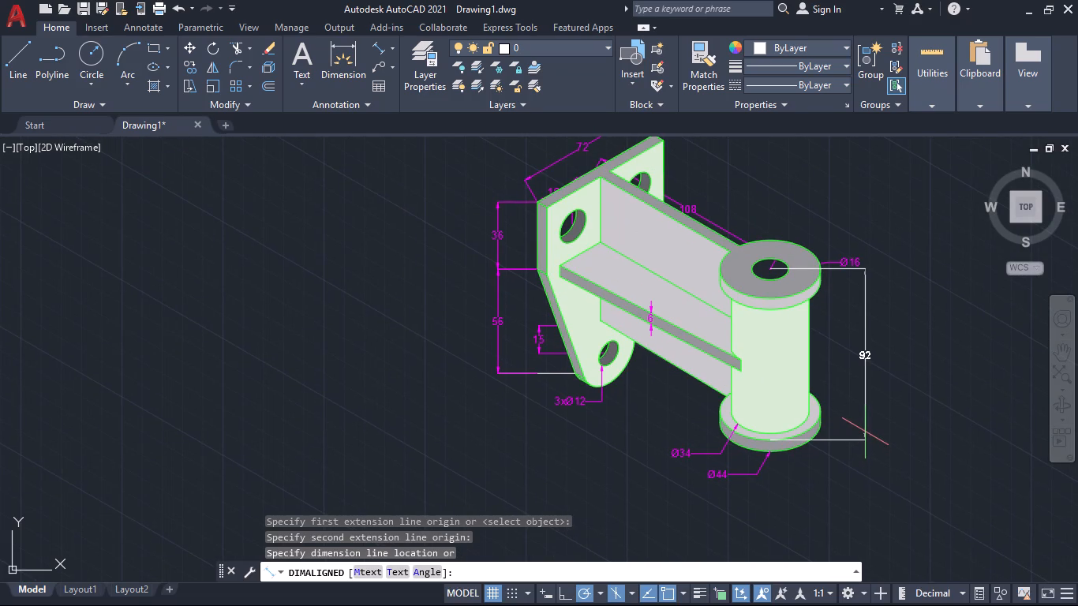
scroll(865, 432, up, 1)
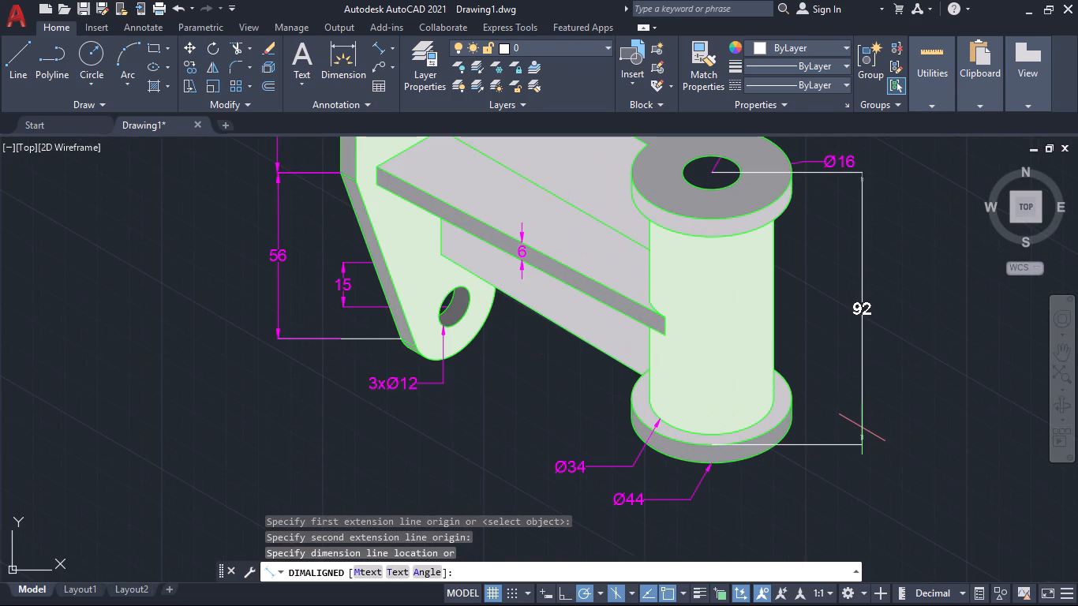
click(862, 428)
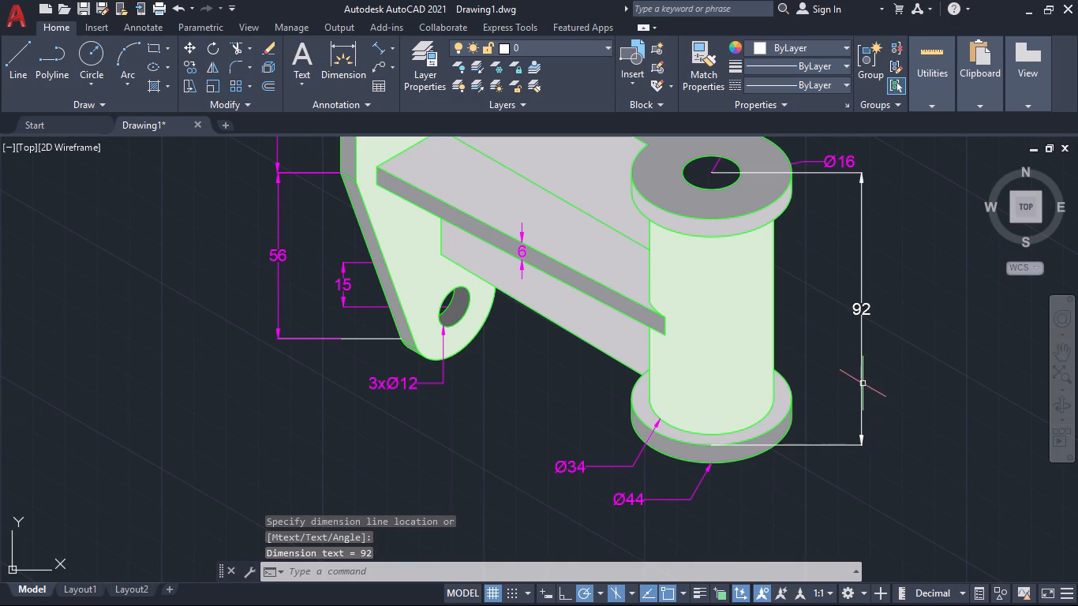
Match the cylinder's new white vertical dimension to the properties of the magenta Ø16 note.
middle_drag(849, 369, 852, 425)
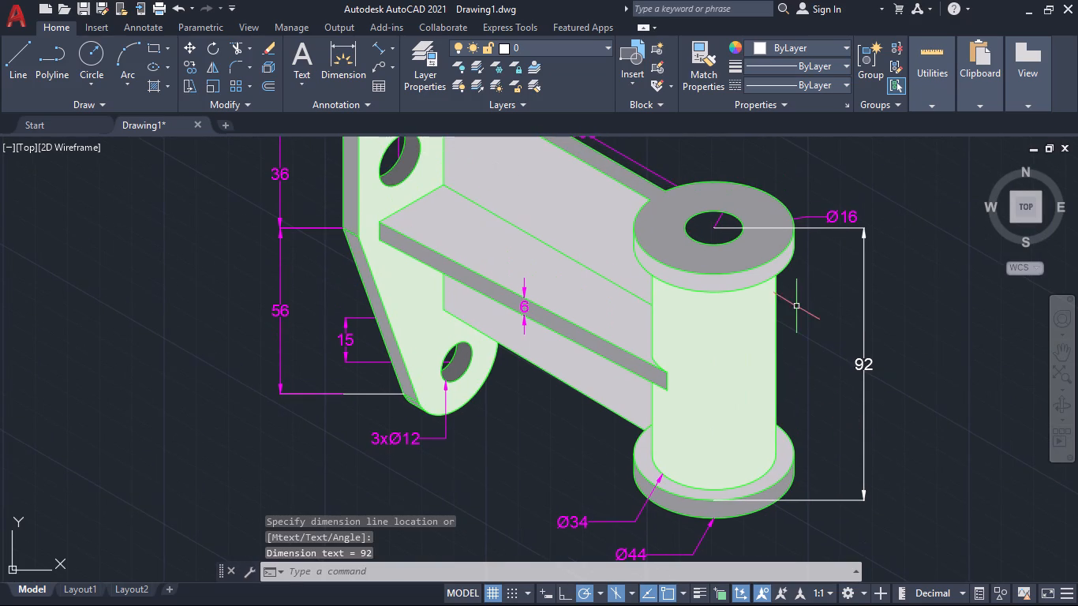
text(ma)
key(Return)
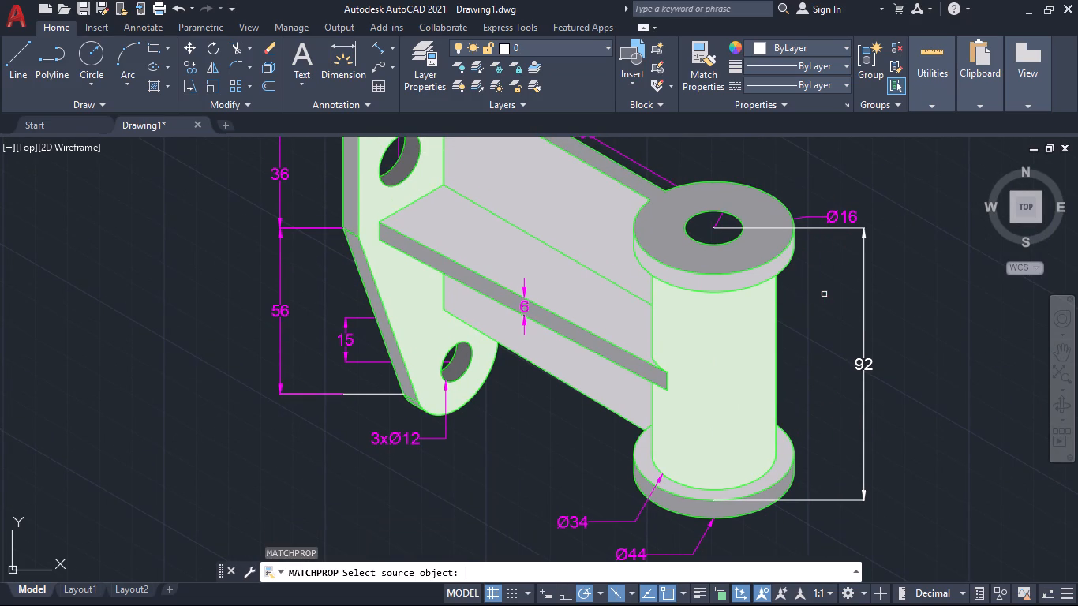
click(836, 214)
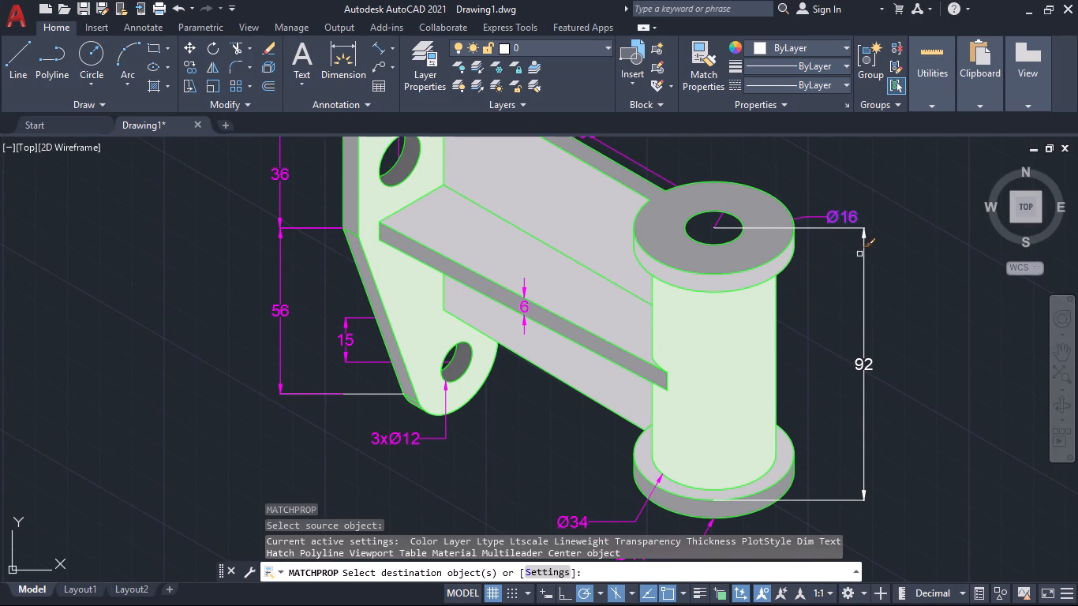
click(865, 265)
key(Escape)
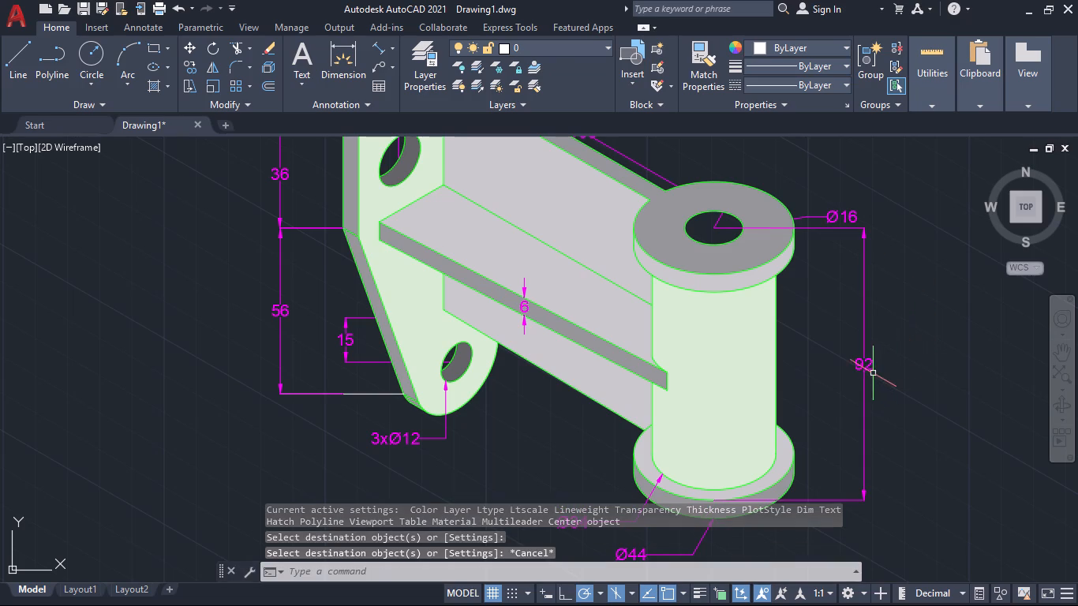
Apply a 90-degree oblique angle to the cylinder's 92 dimension with Dimension Edit.
click(868, 368)
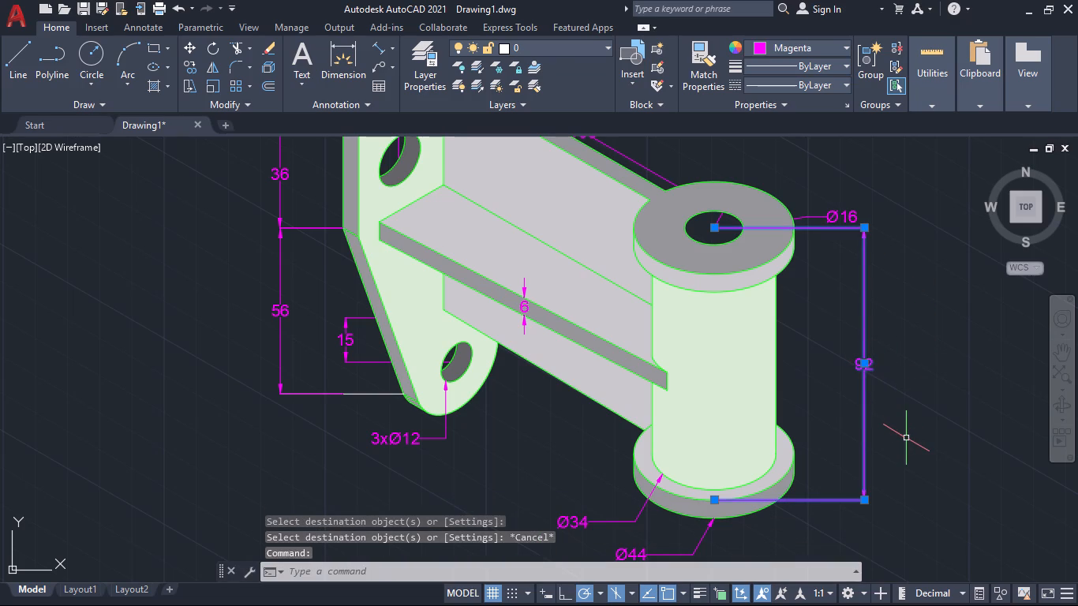
text(dimed)
key(Return)
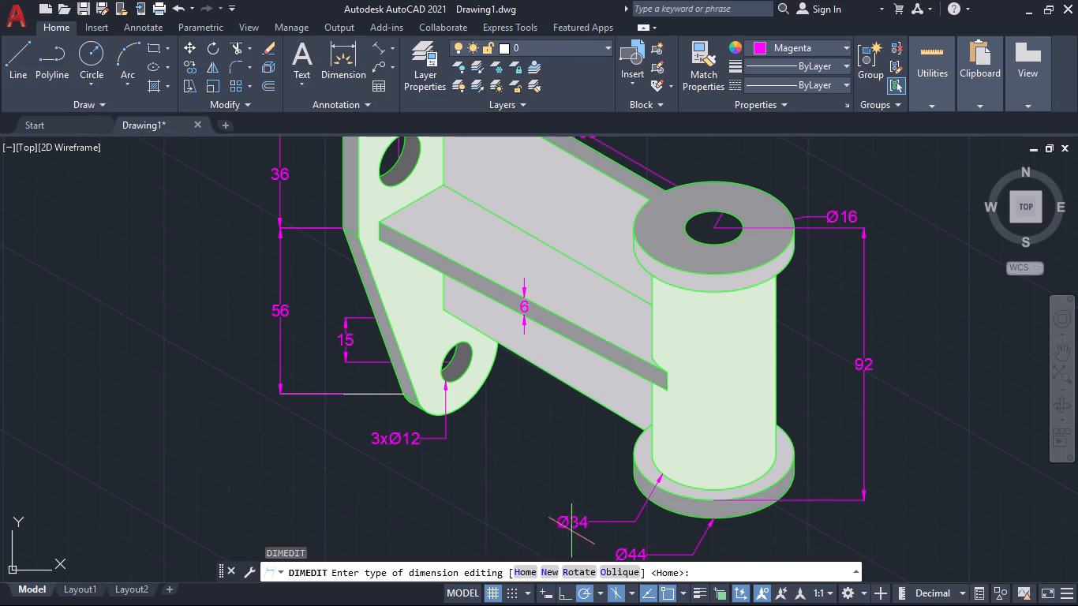
click(614, 574)
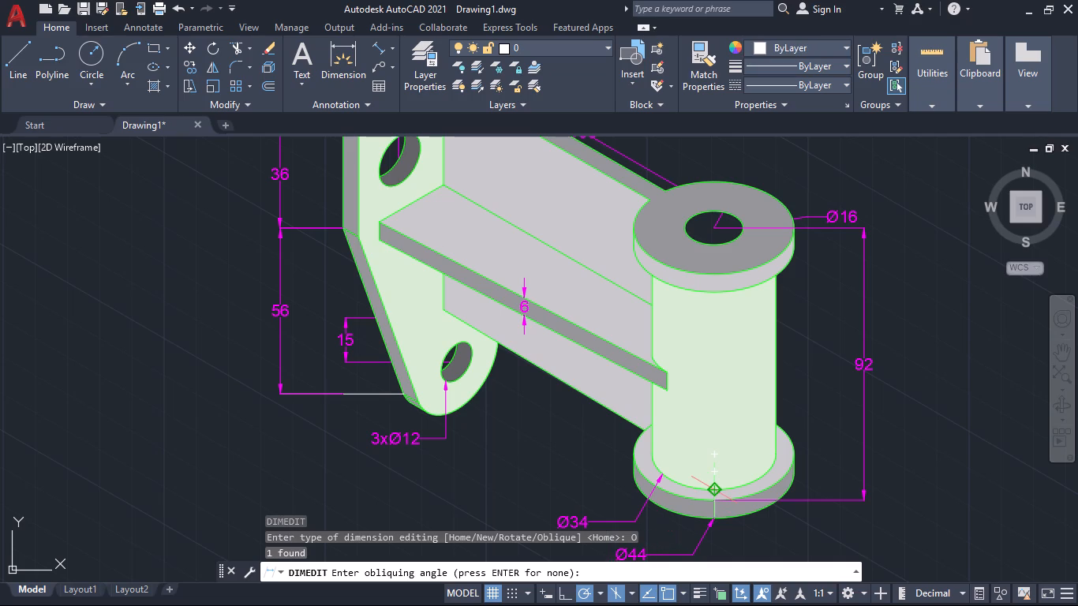
text(90)
key(Return)
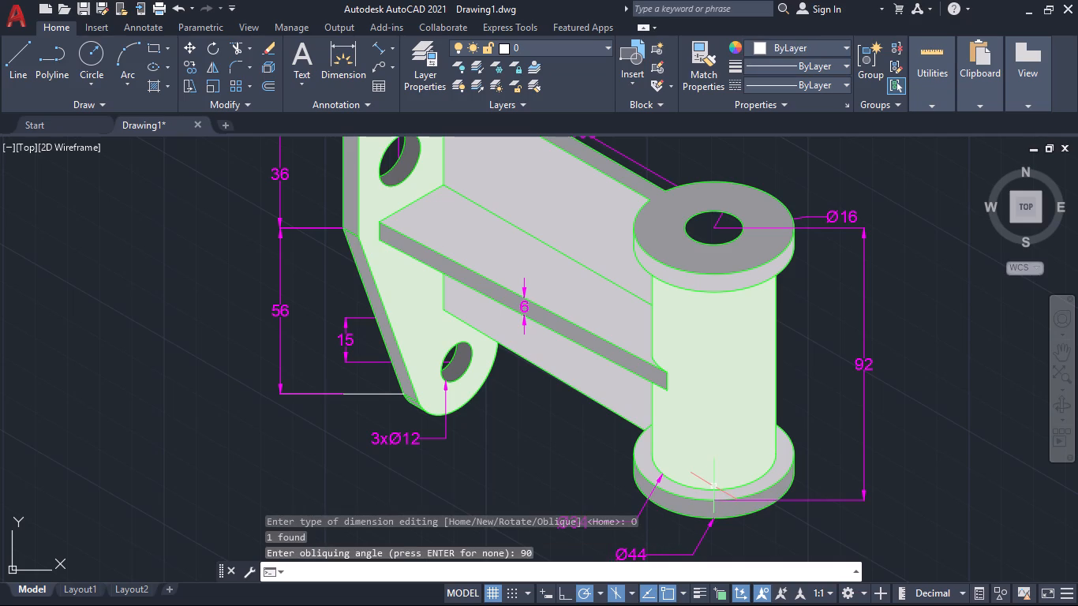
scroll(743, 484, down, 2)
scroll(828, 449, up, 1)
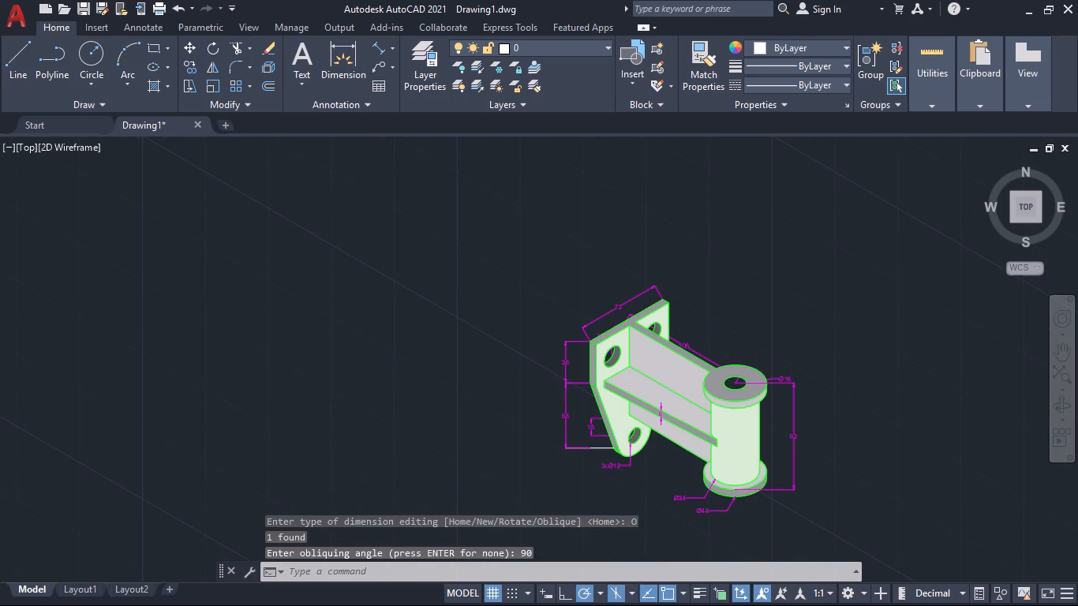
key(Escape)
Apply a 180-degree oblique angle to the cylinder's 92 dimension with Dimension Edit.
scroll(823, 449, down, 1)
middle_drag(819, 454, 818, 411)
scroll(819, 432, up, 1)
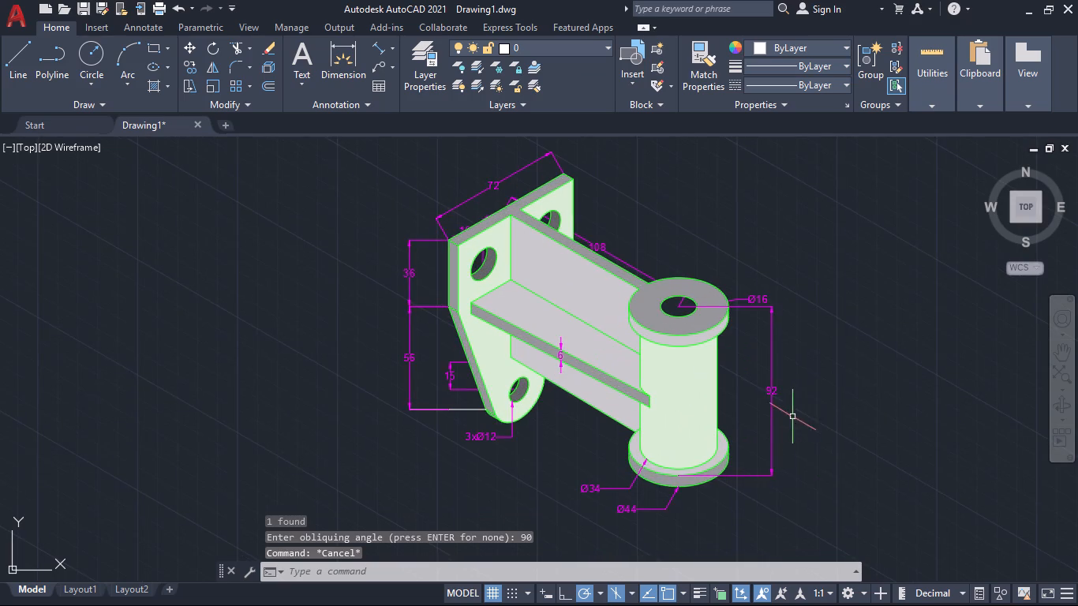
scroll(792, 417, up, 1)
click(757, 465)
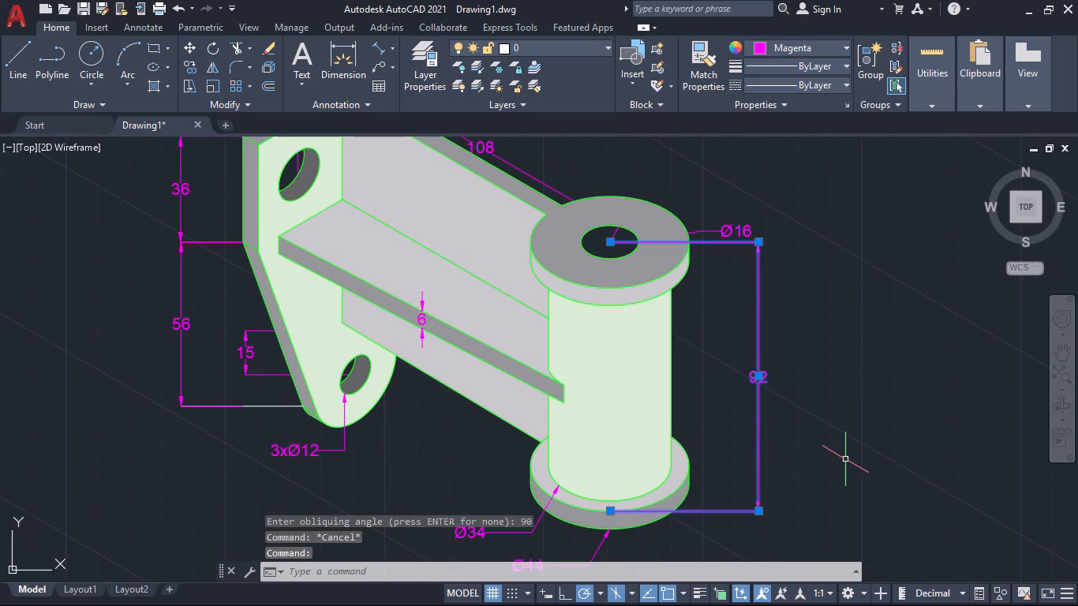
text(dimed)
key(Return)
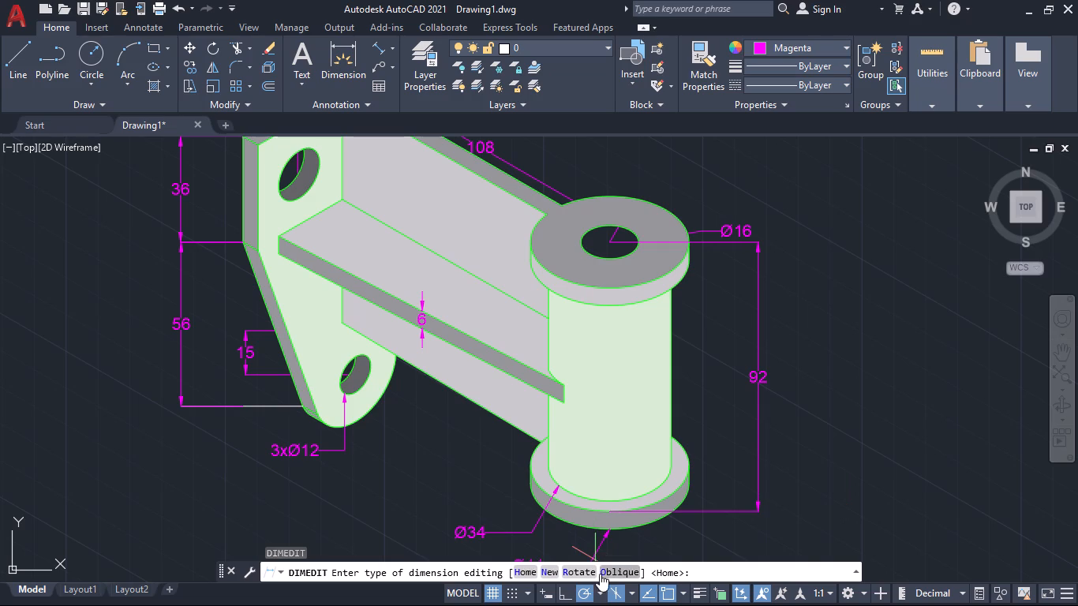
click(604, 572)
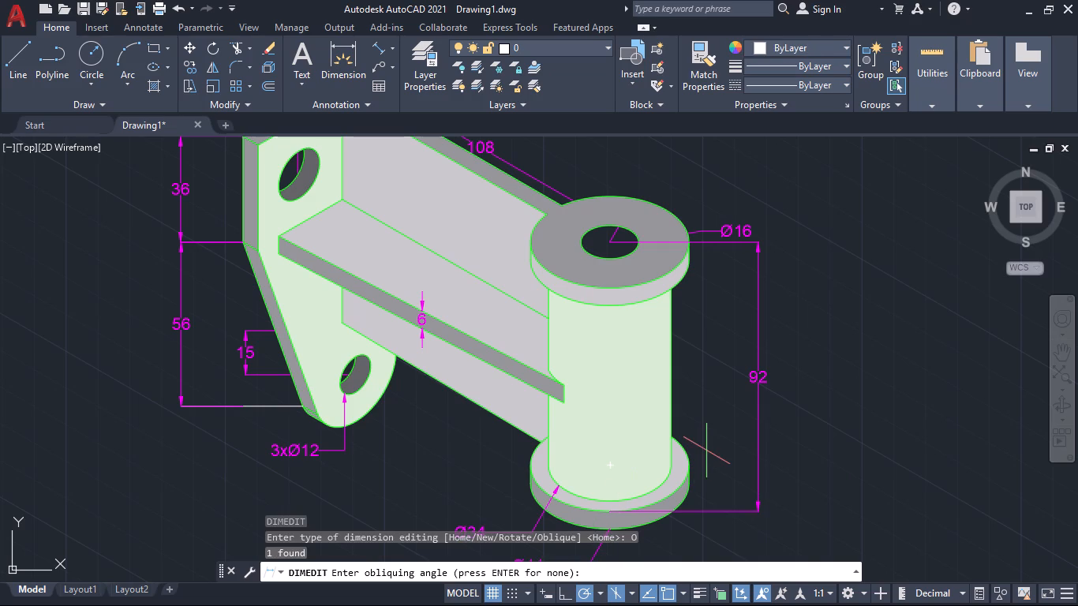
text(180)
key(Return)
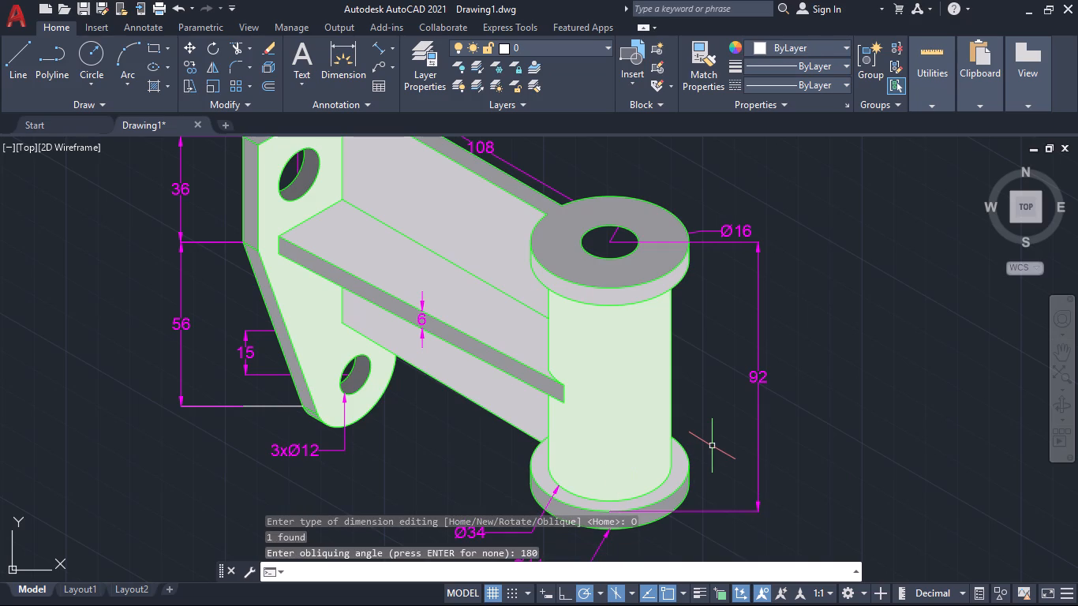
Apply a 270-degree oblique angle to the cylinder's 92 dimension with Dimension Edit.
scroll(724, 451, down, 2)
scroll(738, 474, up, 2)
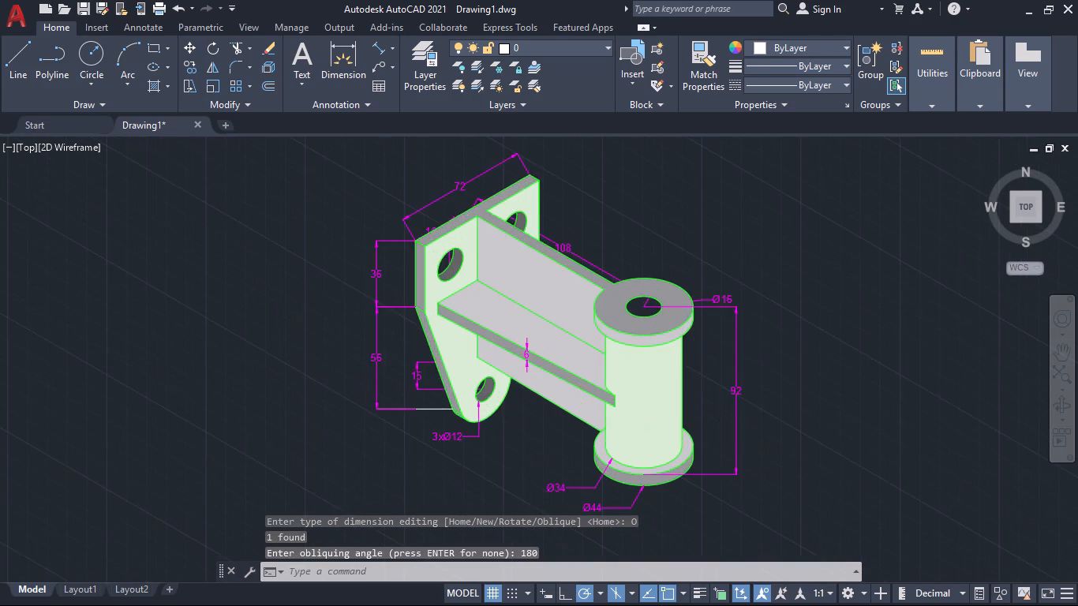
click(735, 477)
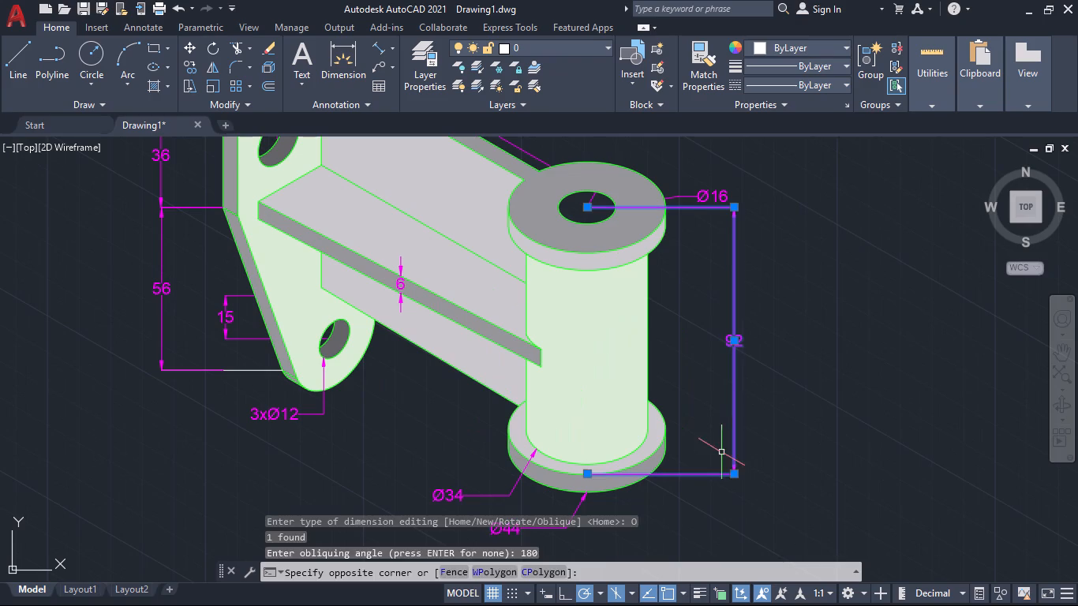
click(721, 452)
text(dimed)
key(Return)
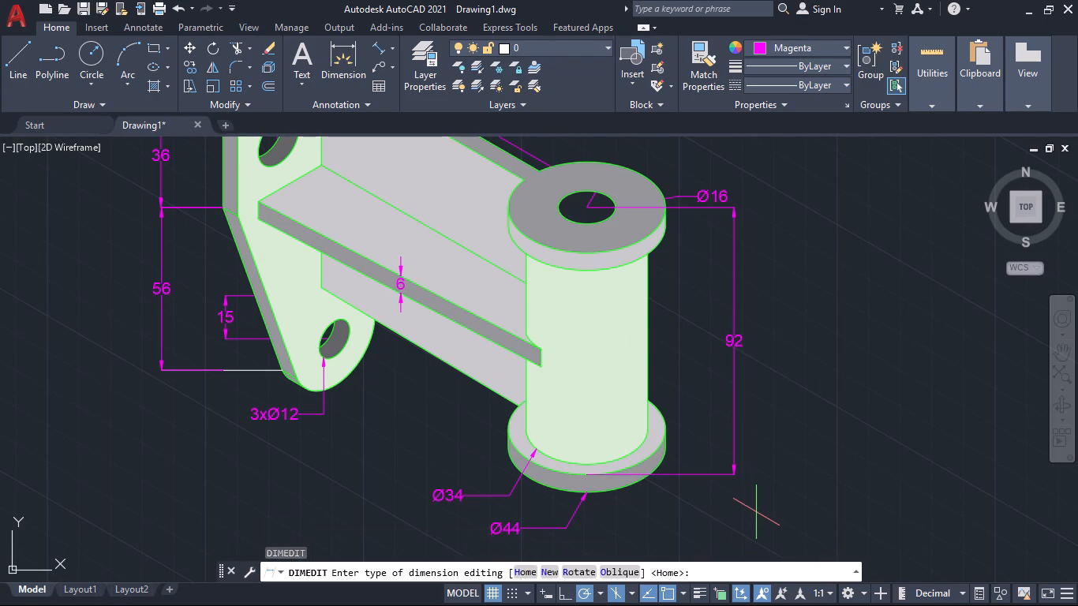
click(609, 575)
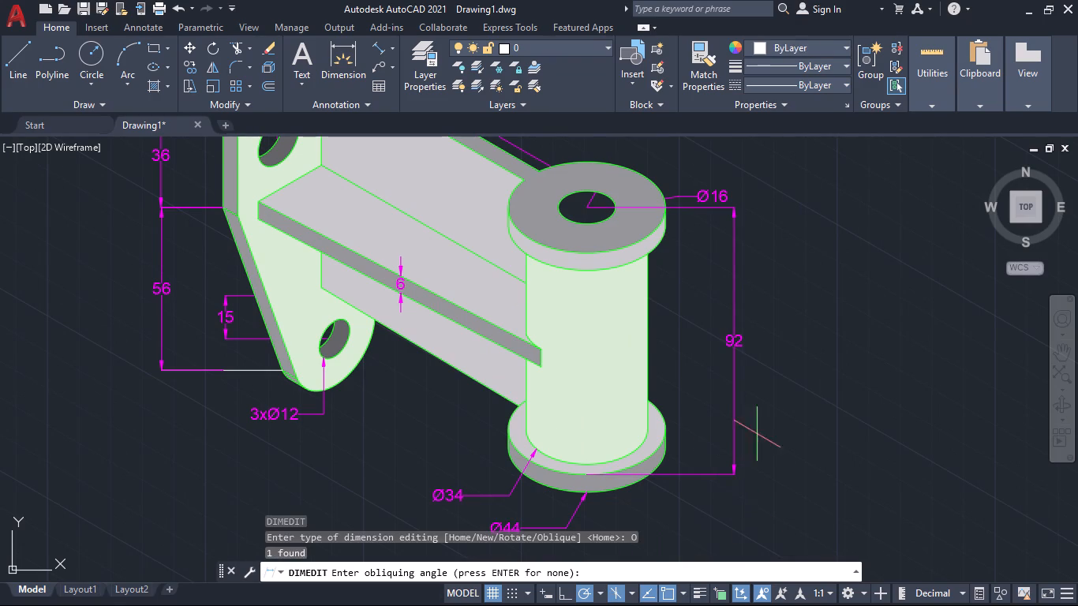
text(270)
key(Return)
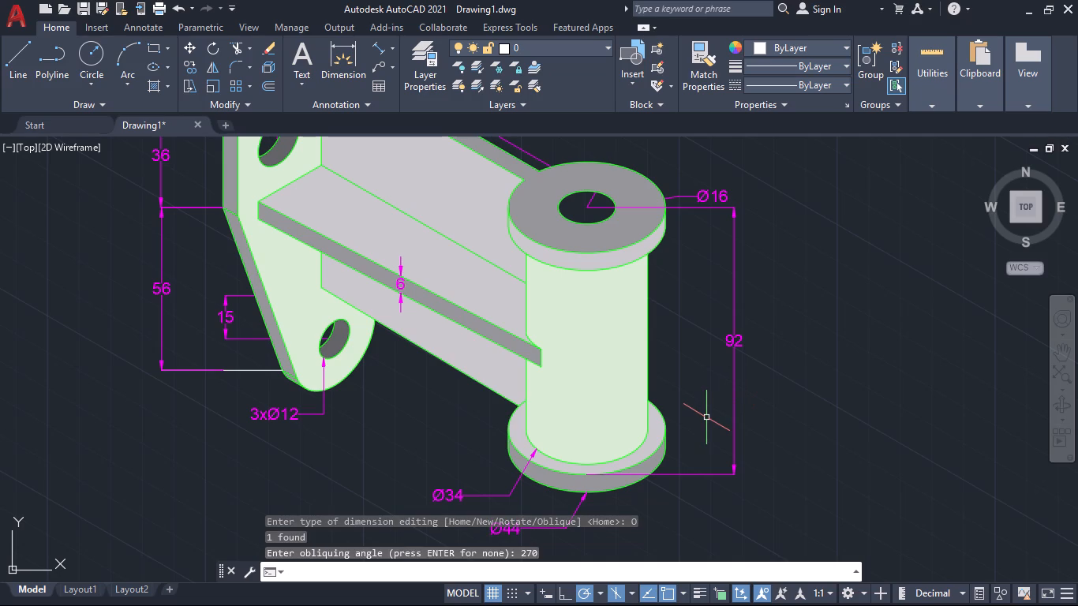
scroll(706, 417, down, 3)
scroll(709, 408, up, 1)
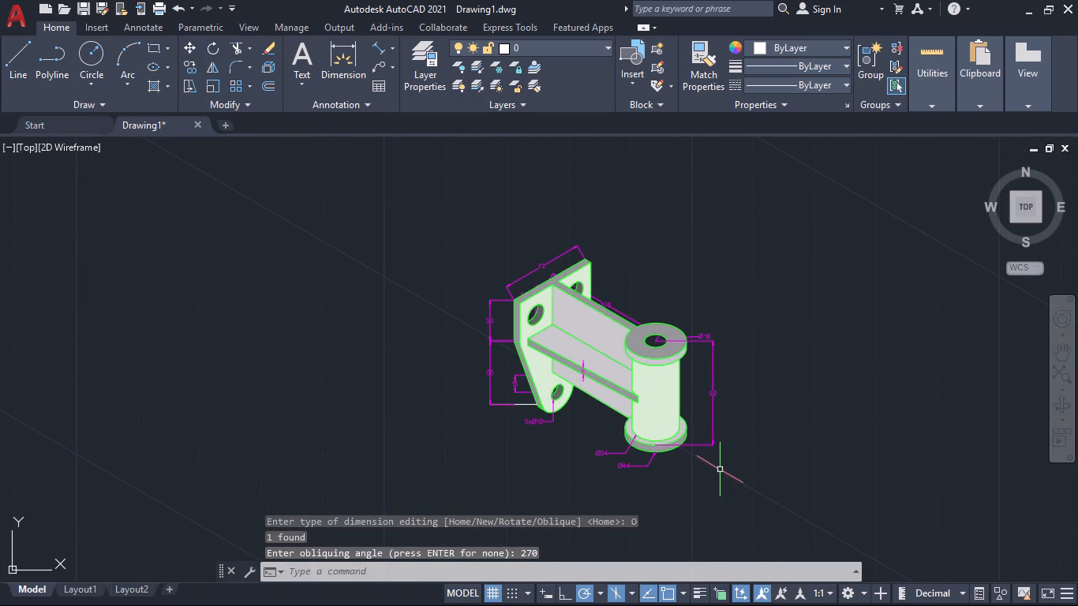
key(Escape)
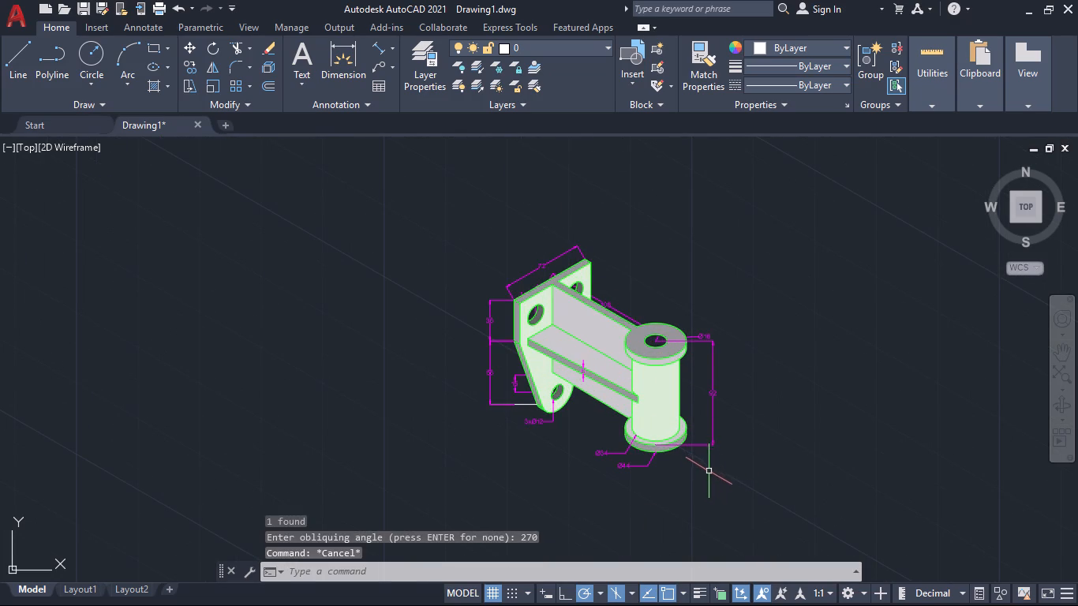
Add an aligned dimension along the vertical corner between back plate and upright web, from its top down to the horizontal rib, offset slightly onto the web.
scroll(723, 484, up, 2)
scroll(723, 484, down, 1)
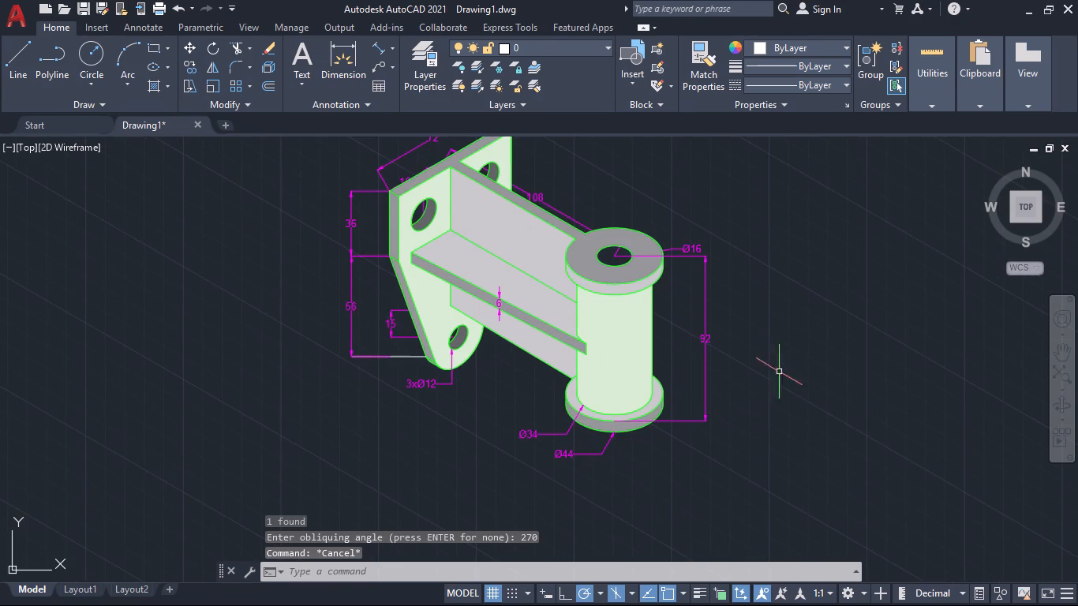
middle_drag(787, 364, 807, 399)
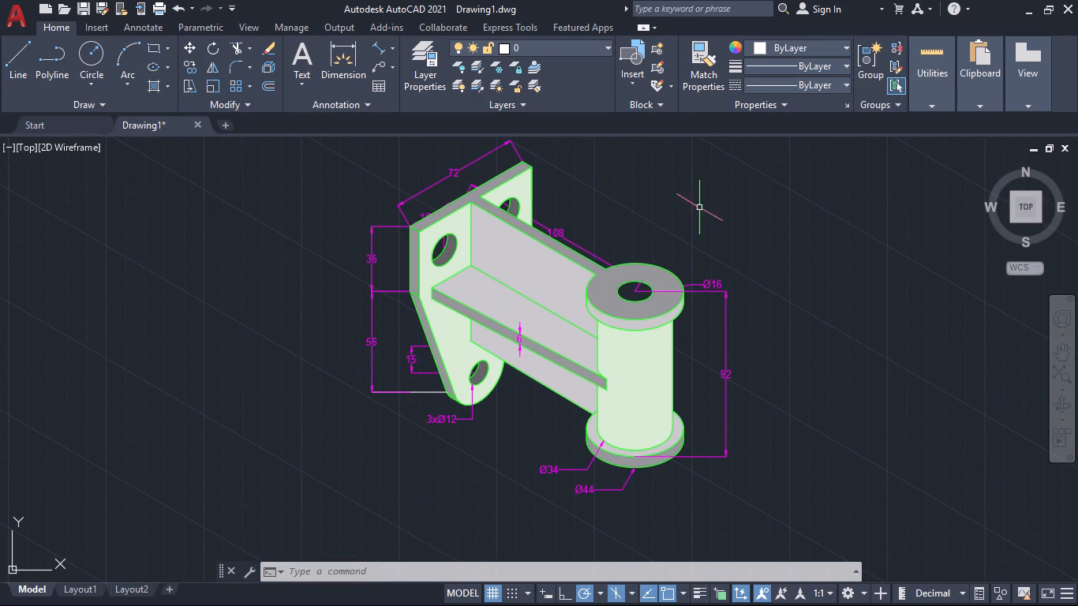
middle_drag(699, 208, 769, 269)
scroll(496, 223, up, 2)
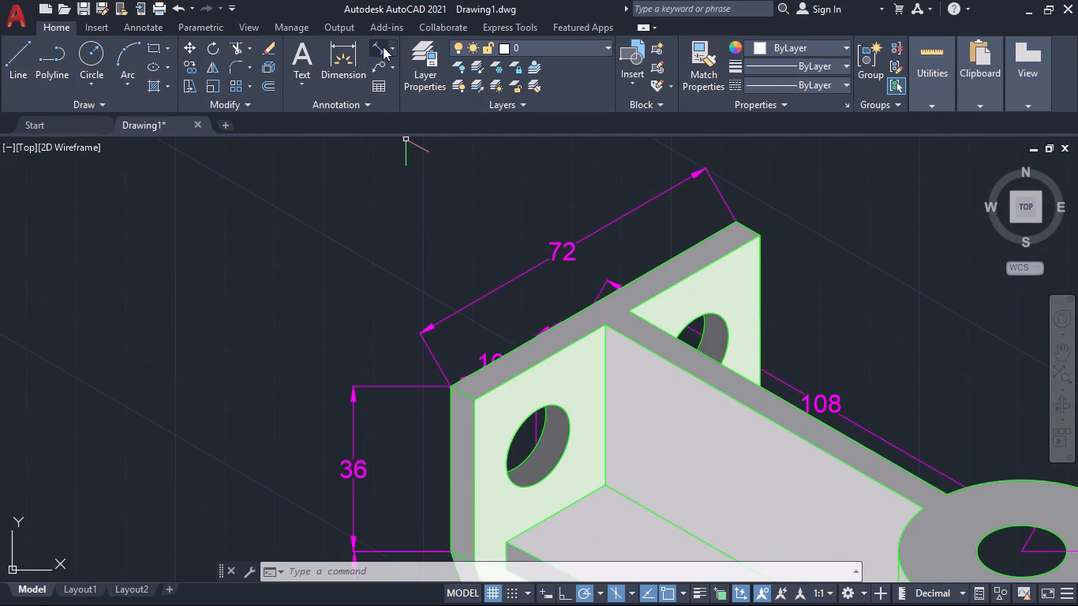
click(377, 47)
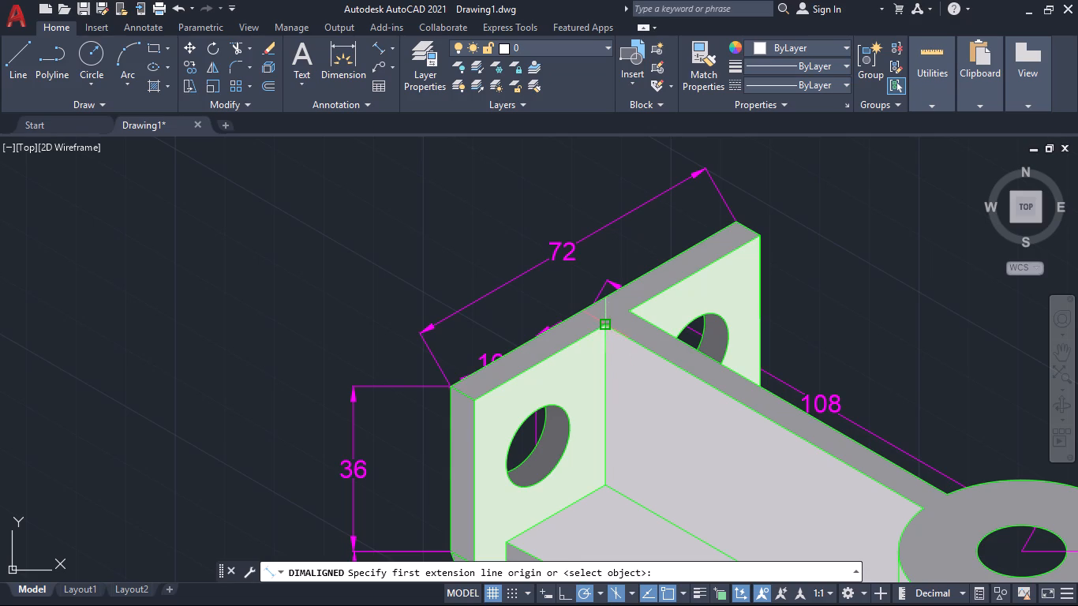
click(608, 327)
click(608, 485)
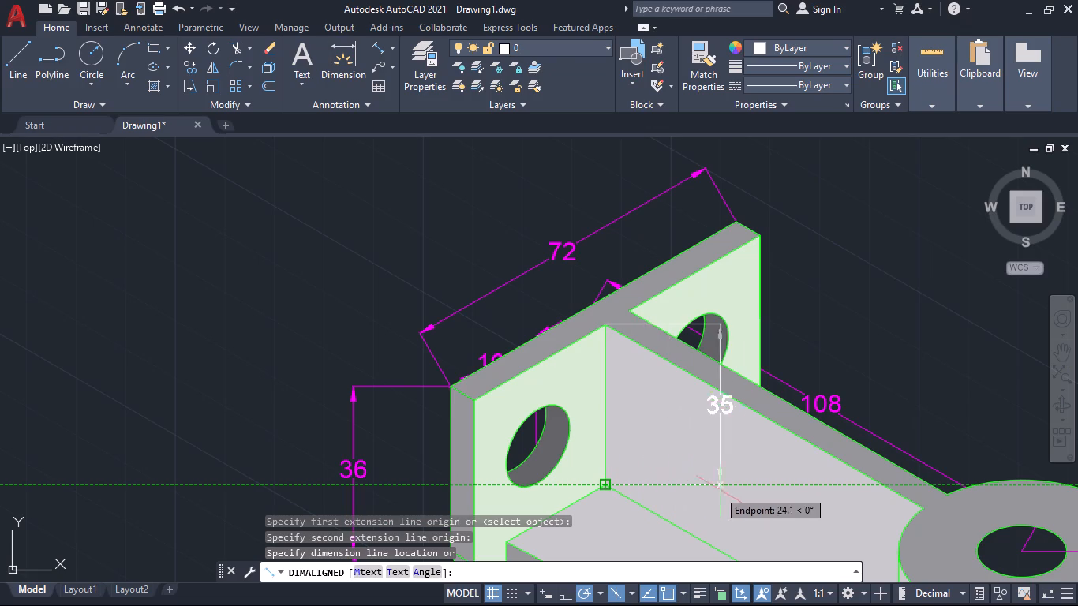
click(620, 475)
scroll(654, 392, down, 1)
scroll(565, 336, up, 1)
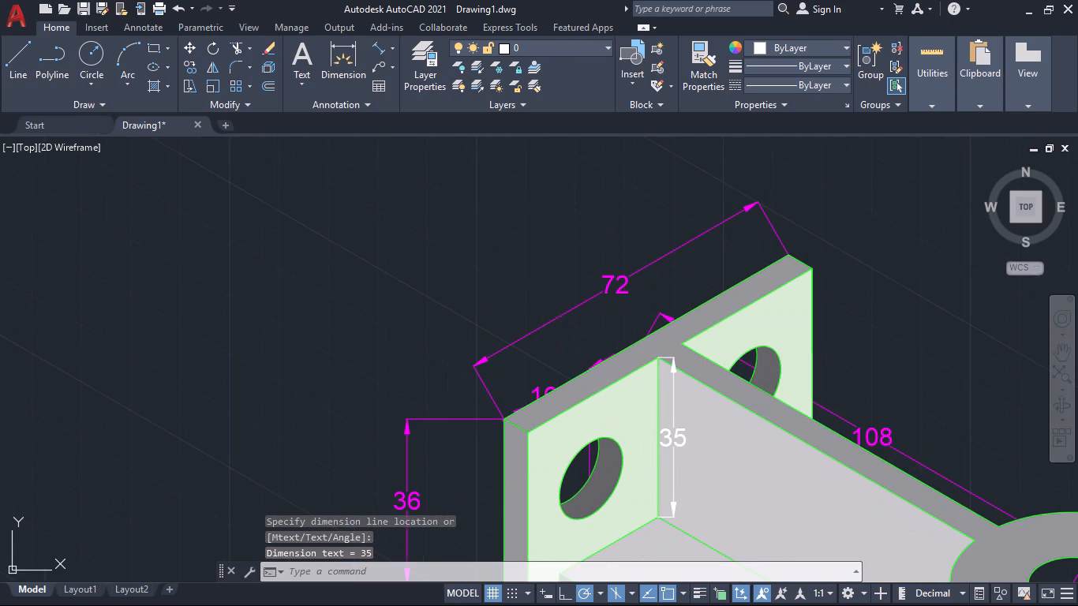
Match the new white vertical dimension at the web corner to the properties of the magenta 72 dimension.
scroll(562, 334, up, 1)
text(ma)
key(Return)
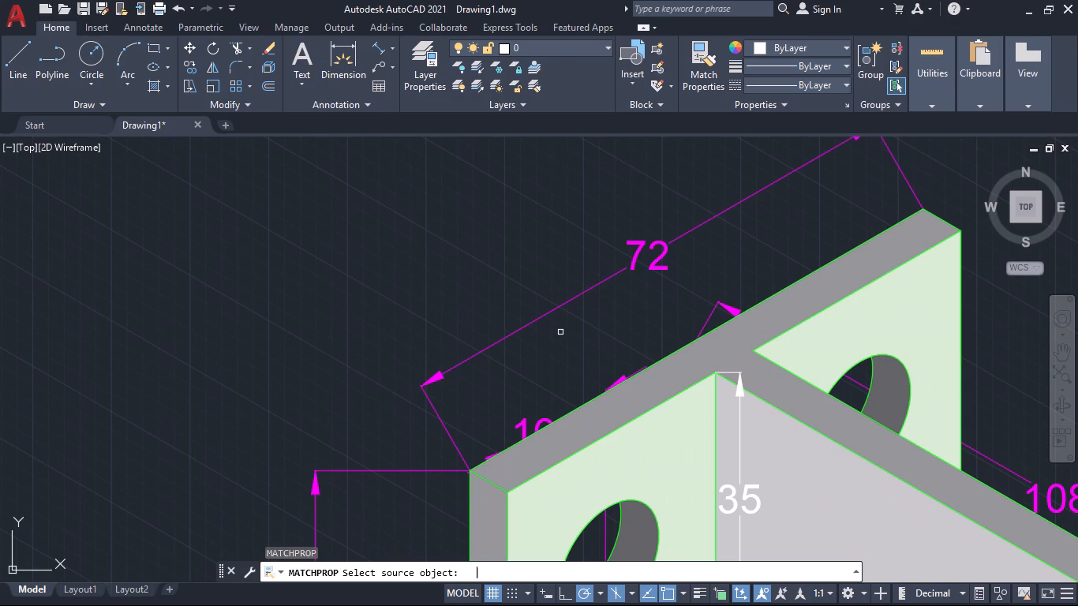
click(496, 344)
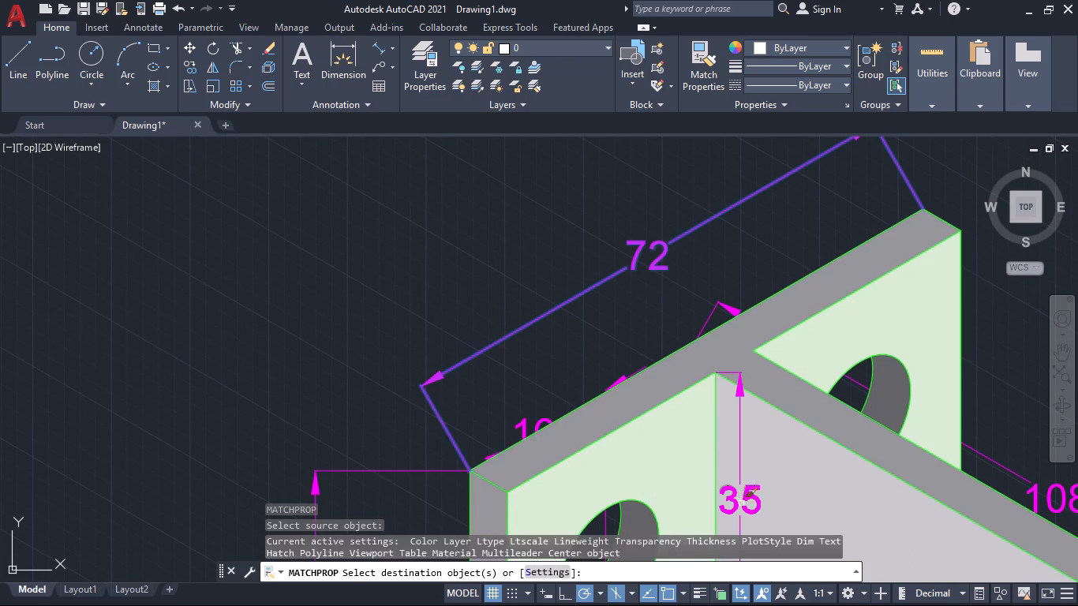
click(733, 499)
scroll(766, 472, down, 1)
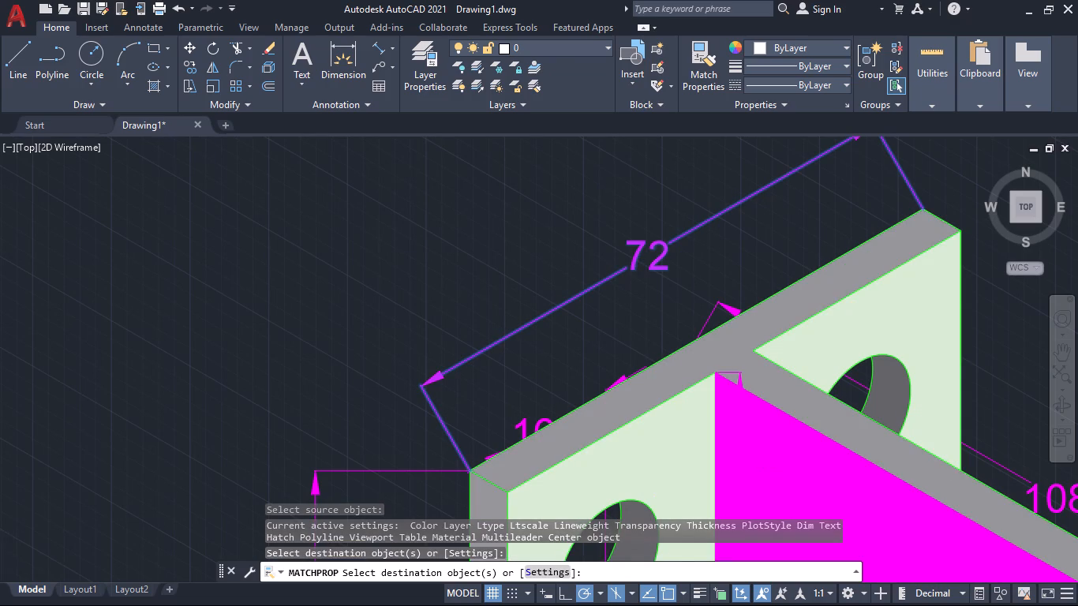
key(Escape)
Add an aligned dimension along the horizontal rib's edge against the back plate, placed just above that edge below the near upper hole.
scroll(765, 471, down, 2)
middle_drag(890, 430, 810, 342)
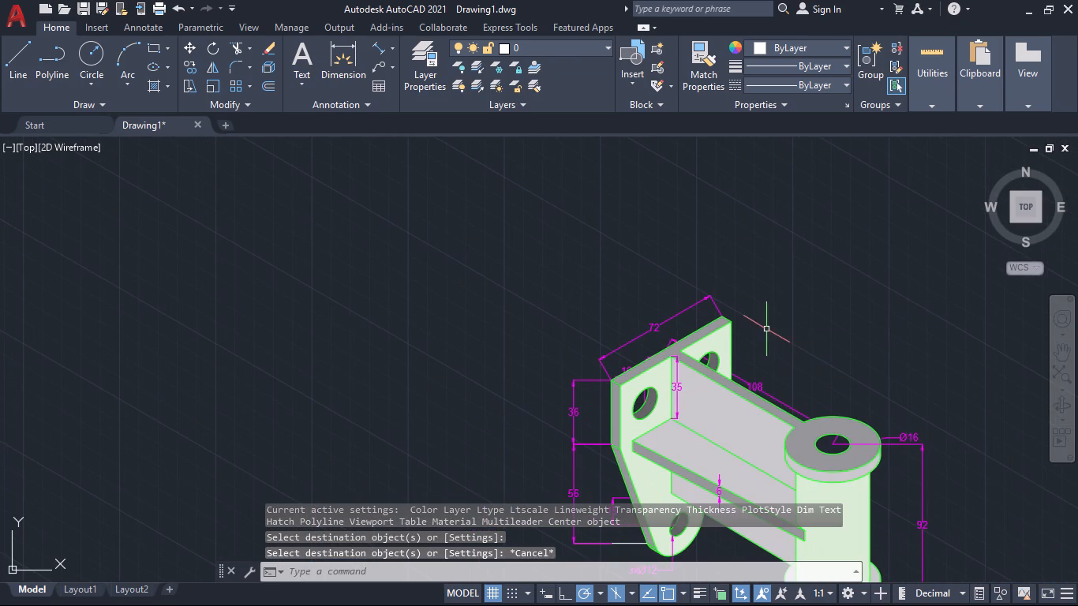
middle_drag(855, 329, 737, 248)
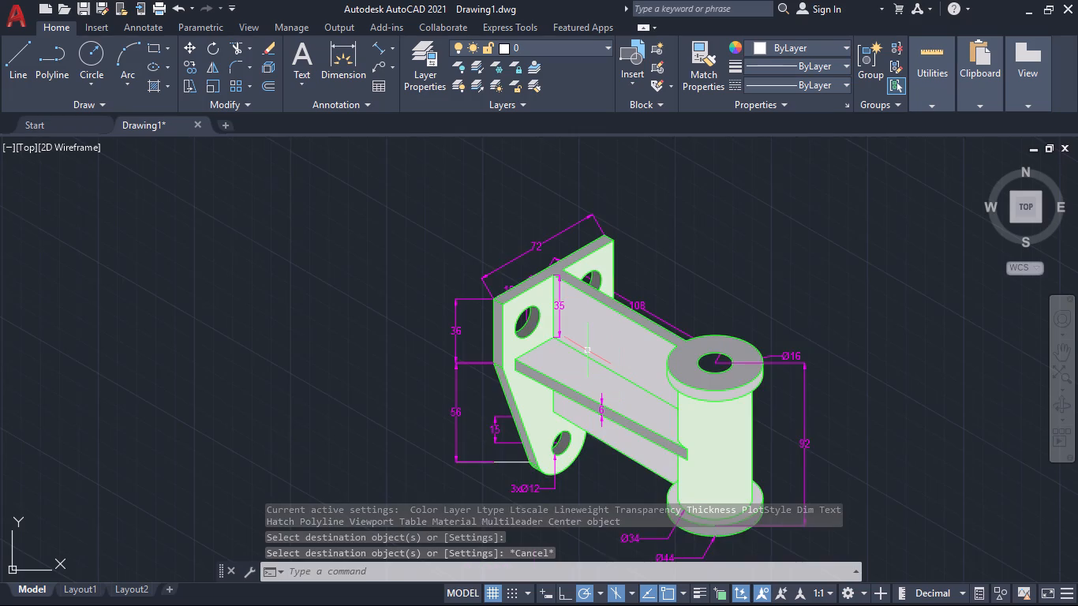
scroll(587, 350, up, 1)
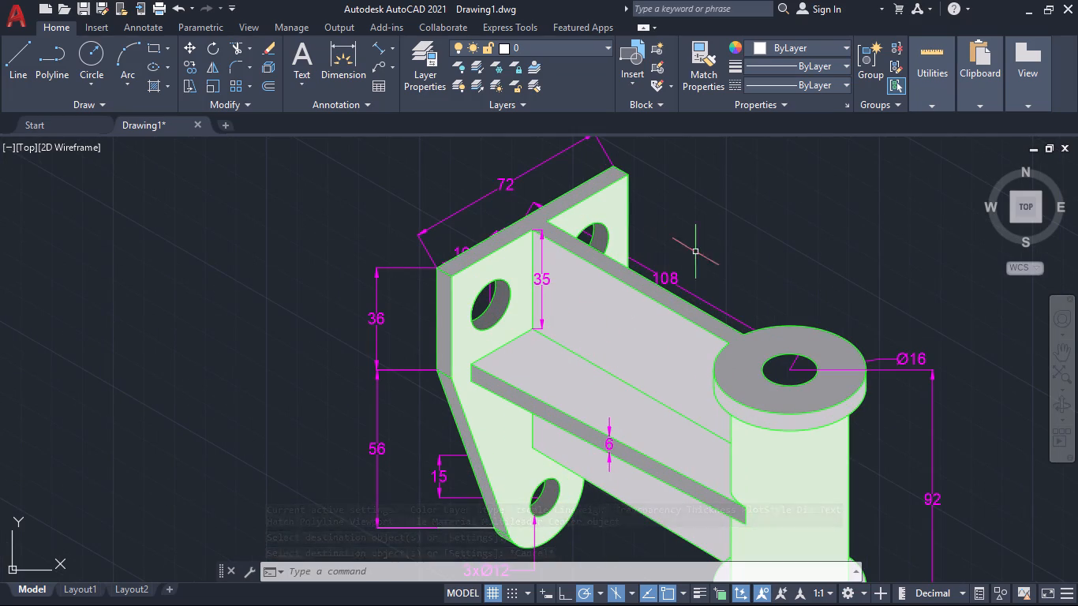
click(380, 45)
scroll(451, 285, up, 2)
middle_drag(520, 332, 462, 256)
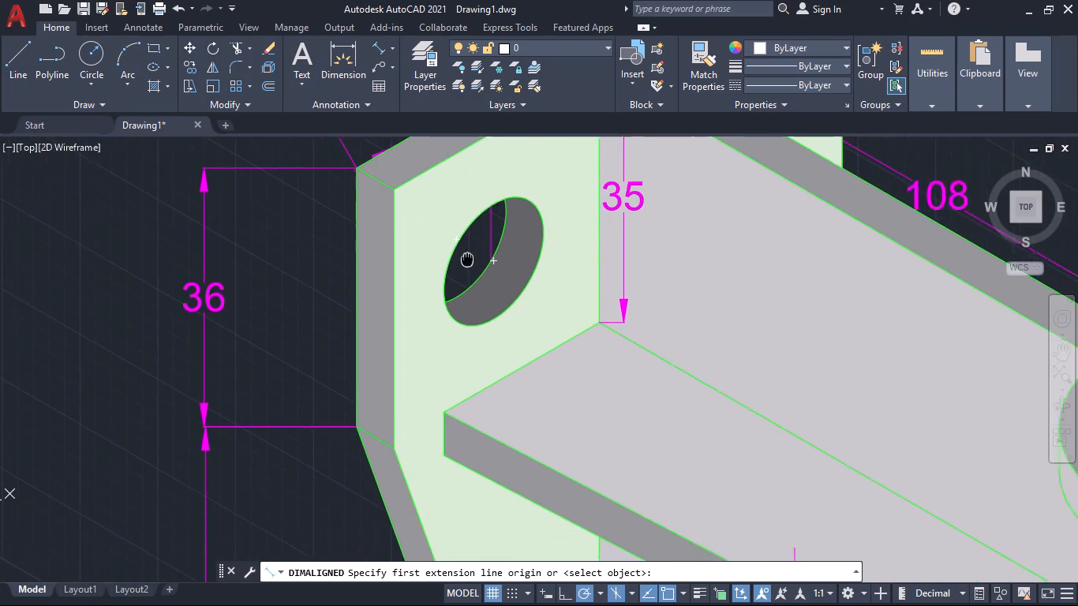
middle_drag(462, 256, 443, 245)
click(574, 310)
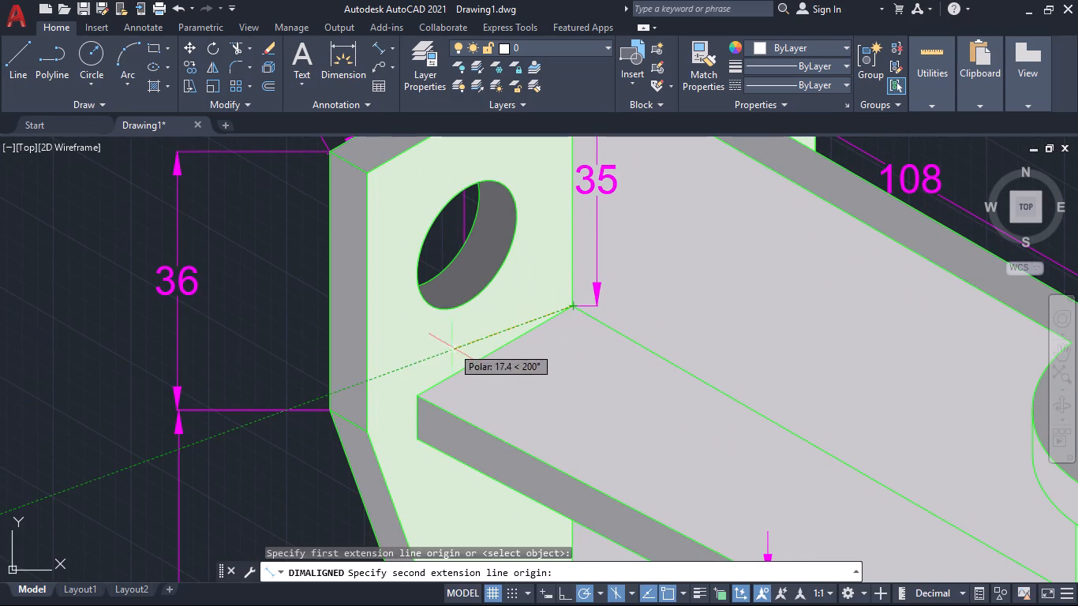
click(417, 394)
click(410, 372)
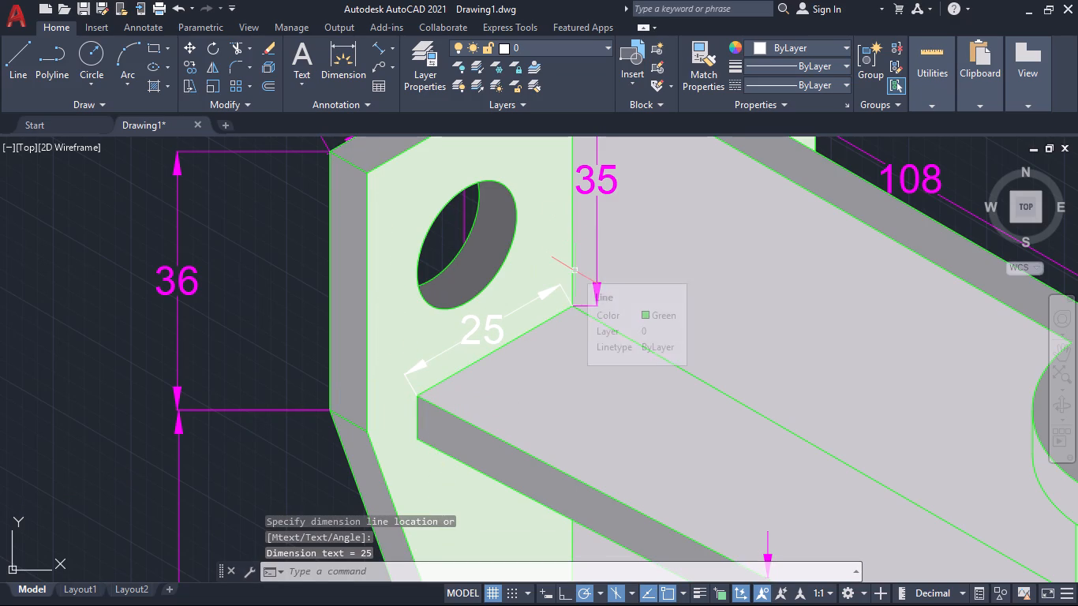
Match the rib edge's new white dimension to the properties of the magenta 35 dimension.
text(ma)
key(Return)
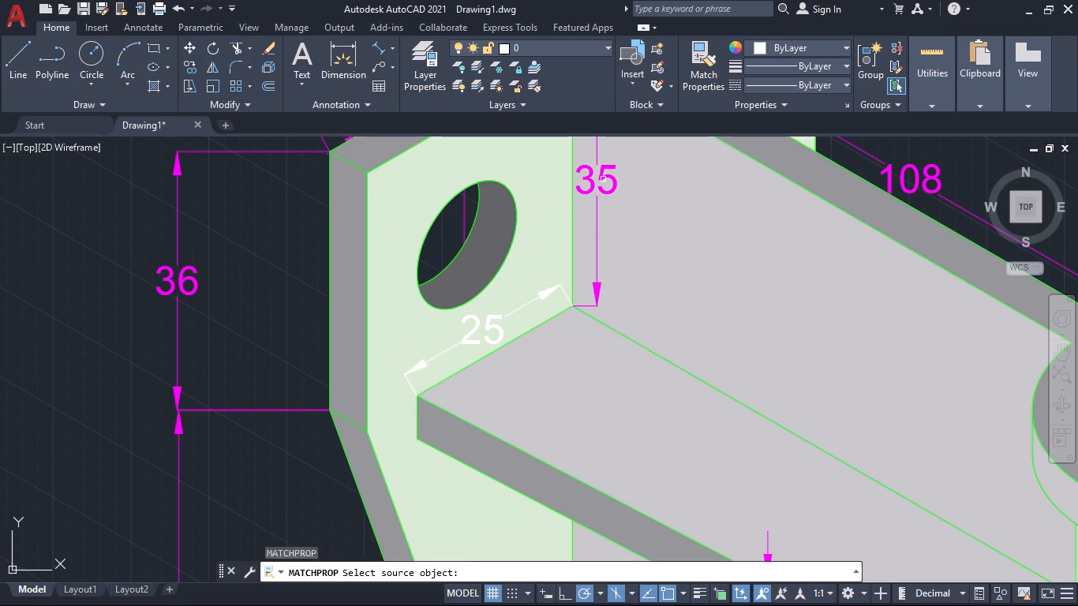
click(601, 179)
click(496, 330)
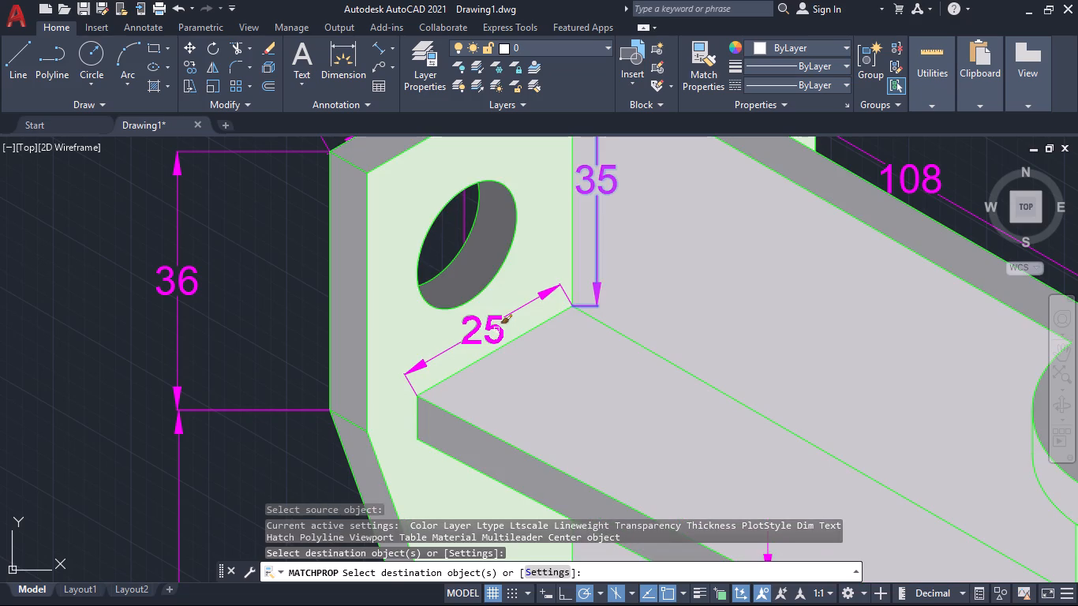
key(Escape)
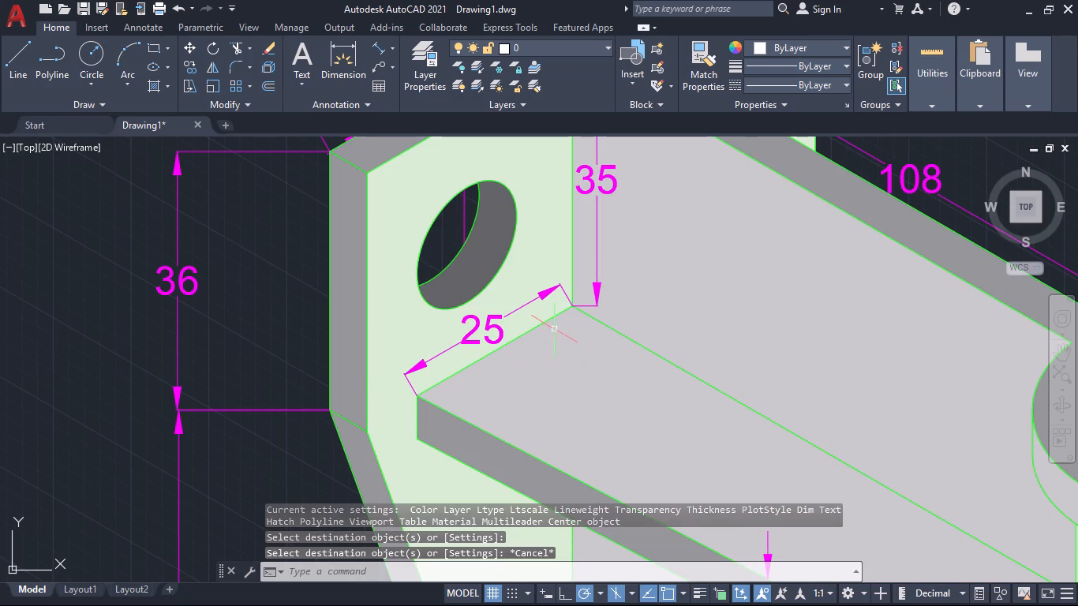
Modify the Standard dimension style so the arc length symbol is set to Preceding dimension text, and make the style current.
scroll(547, 365, down, 1)
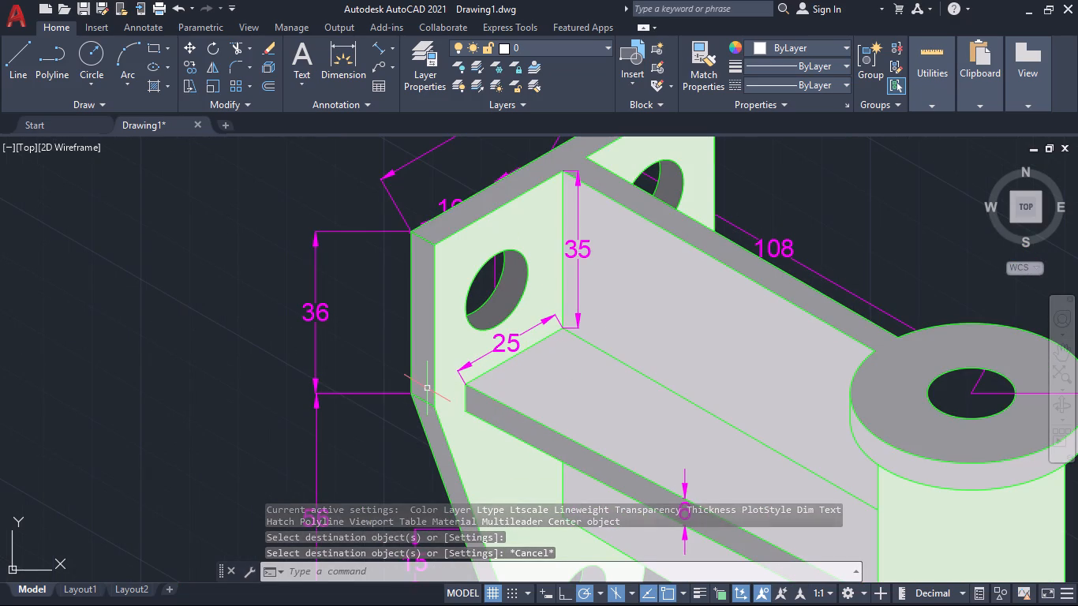
key(d)
key(Return)
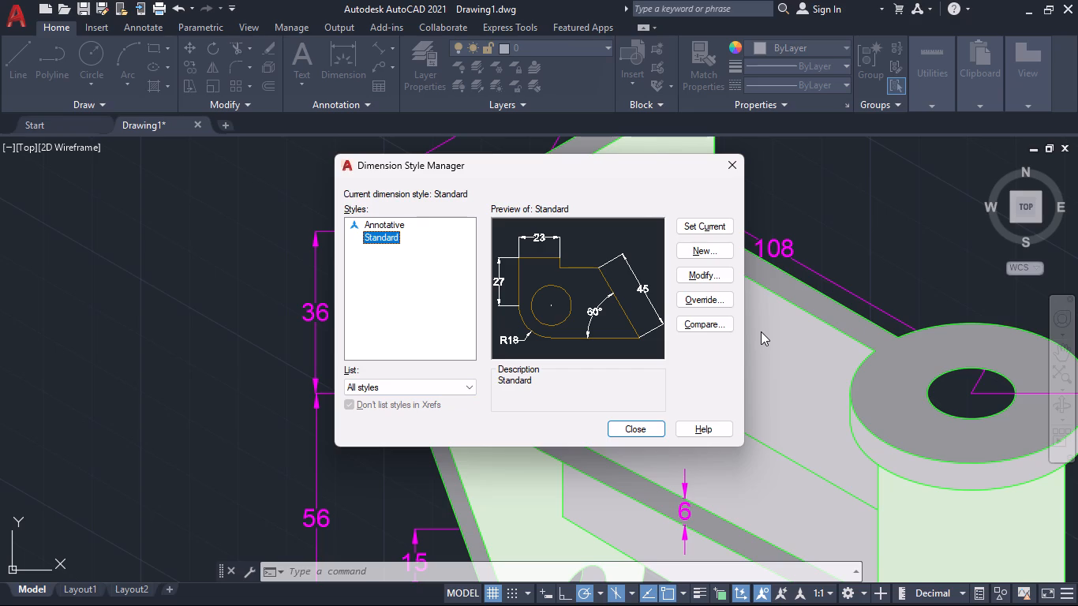
click(713, 275)
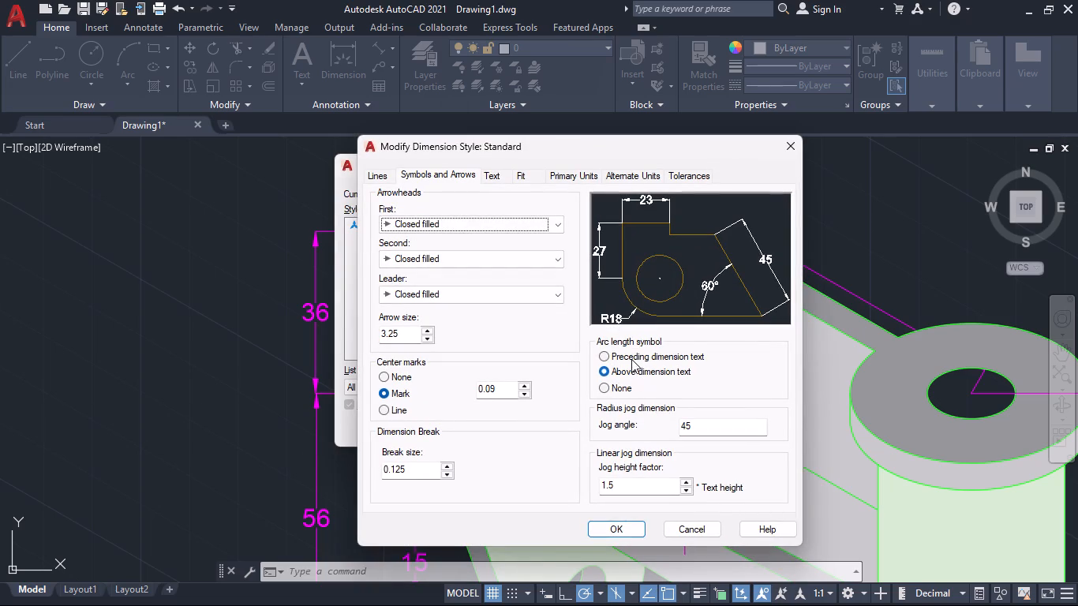
click(631, 357)
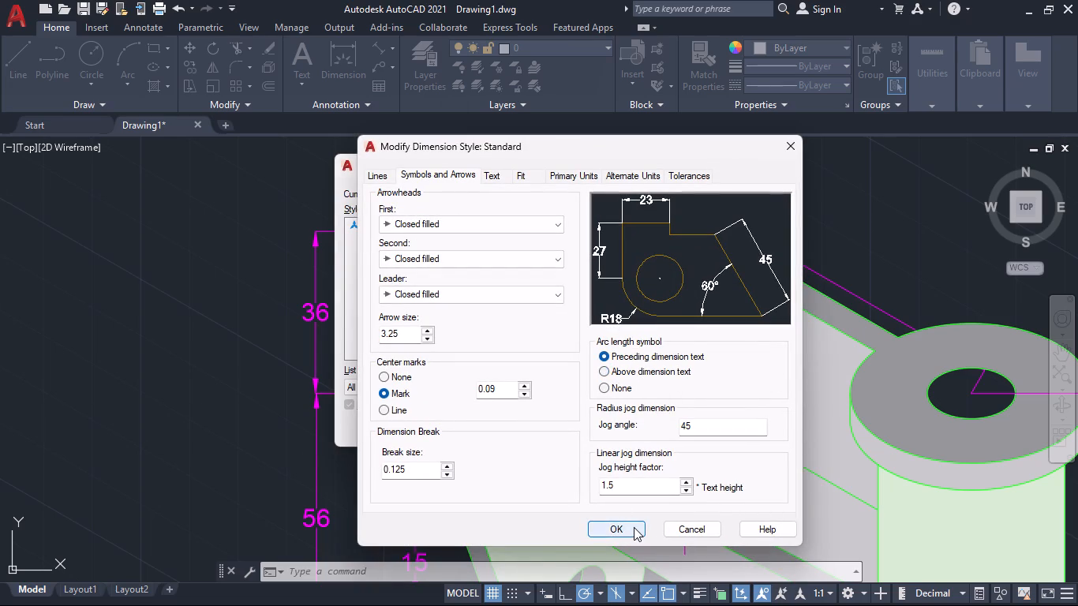
click(634, 527)
click(702, 227)
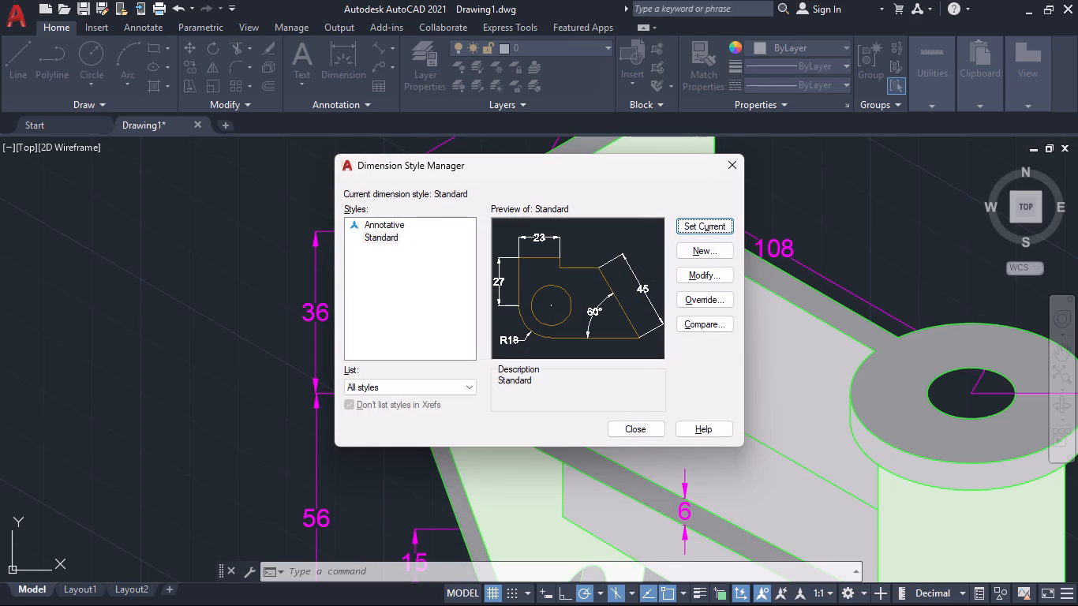
click(650, 434)
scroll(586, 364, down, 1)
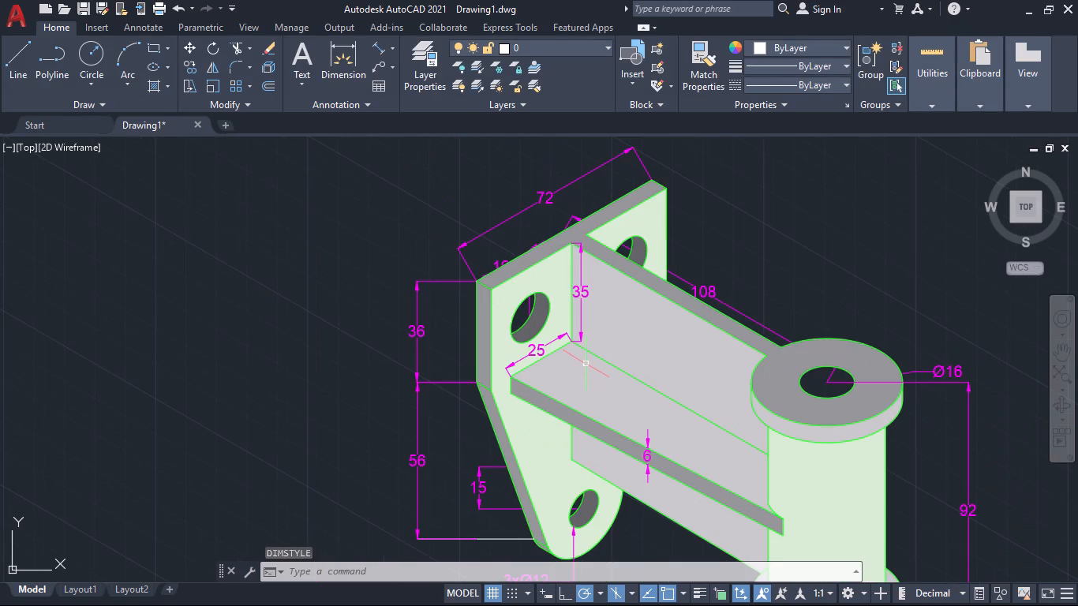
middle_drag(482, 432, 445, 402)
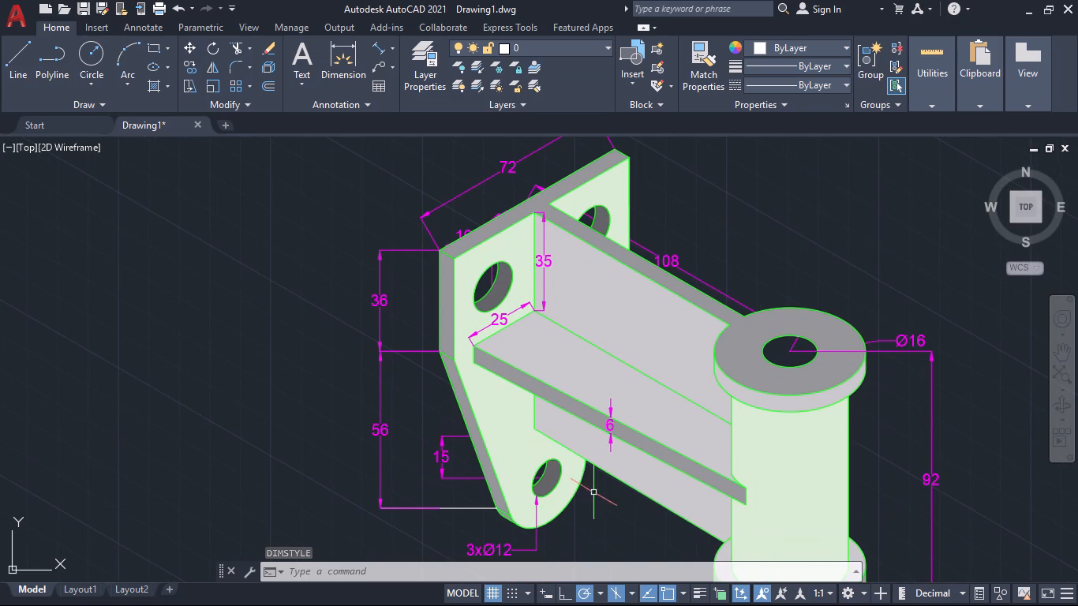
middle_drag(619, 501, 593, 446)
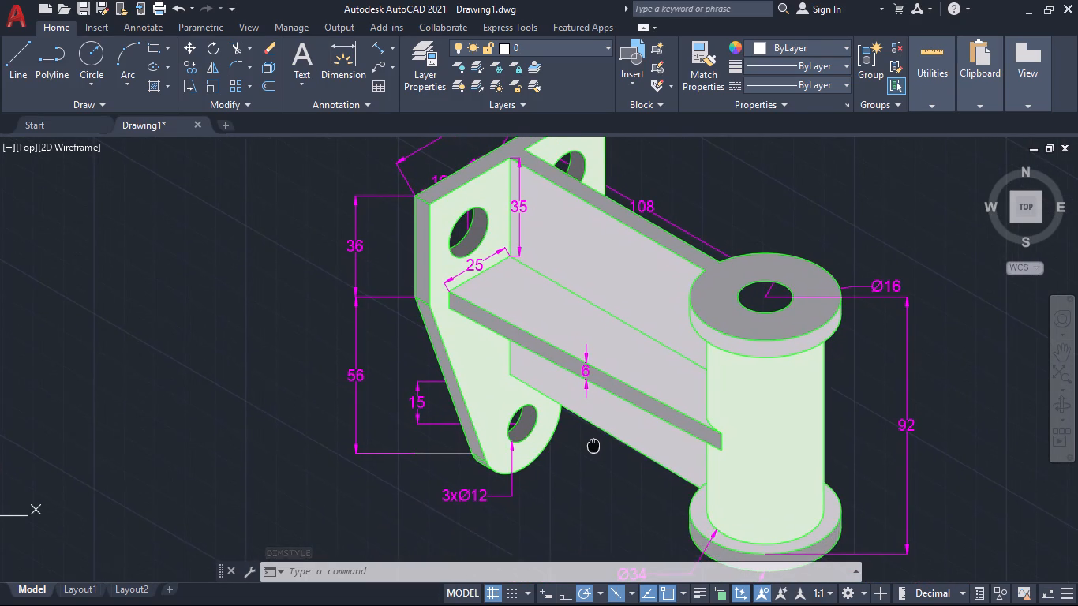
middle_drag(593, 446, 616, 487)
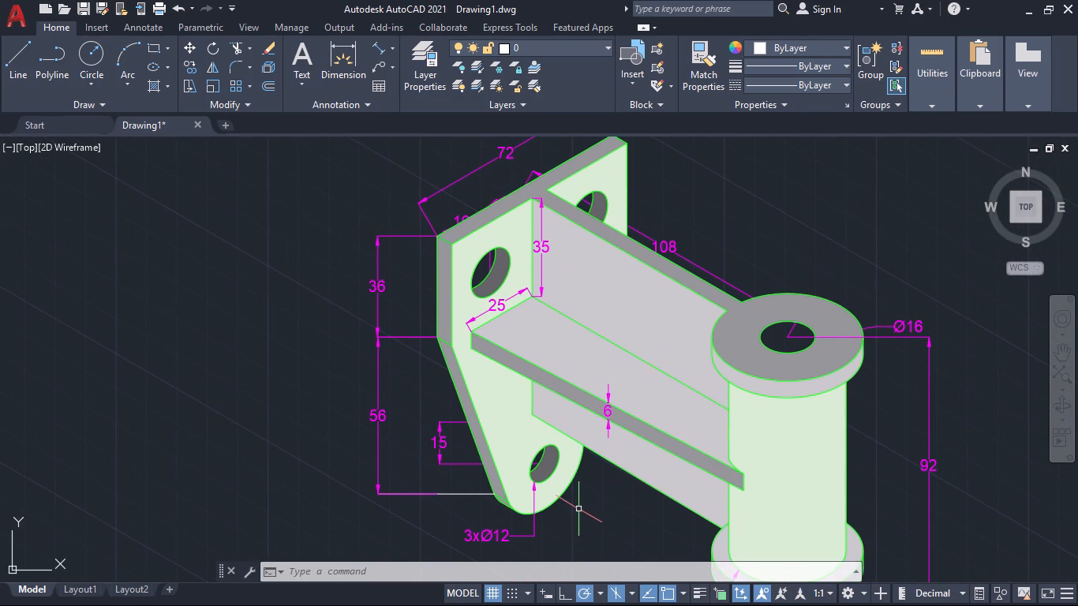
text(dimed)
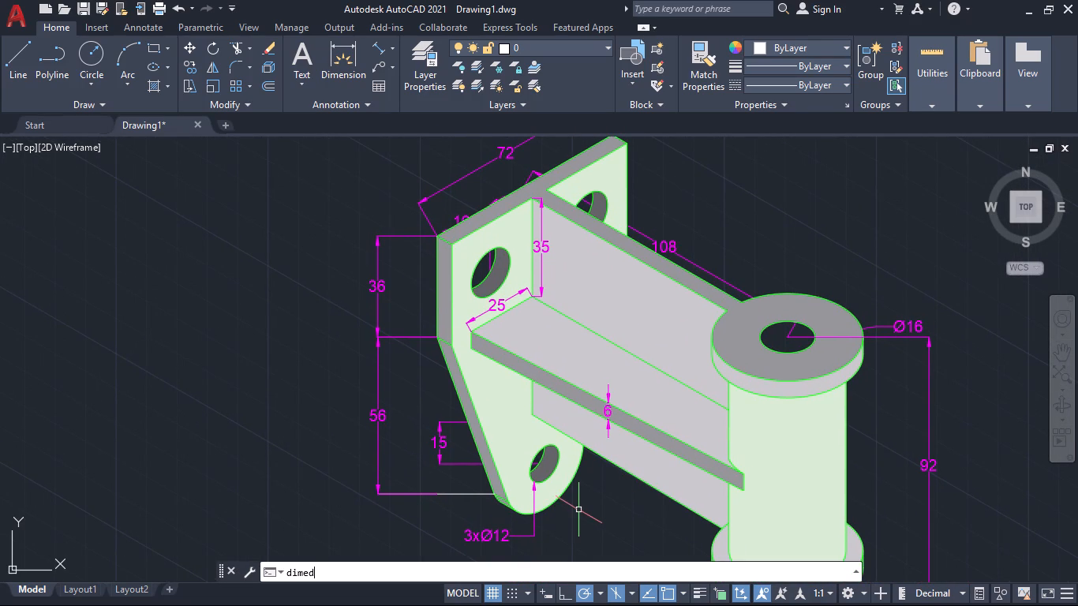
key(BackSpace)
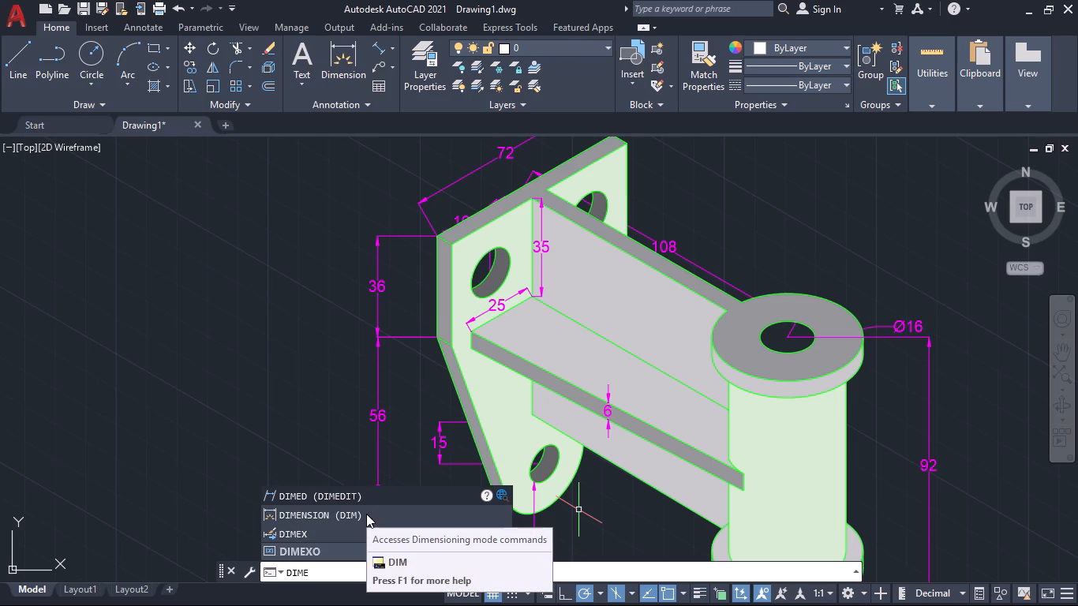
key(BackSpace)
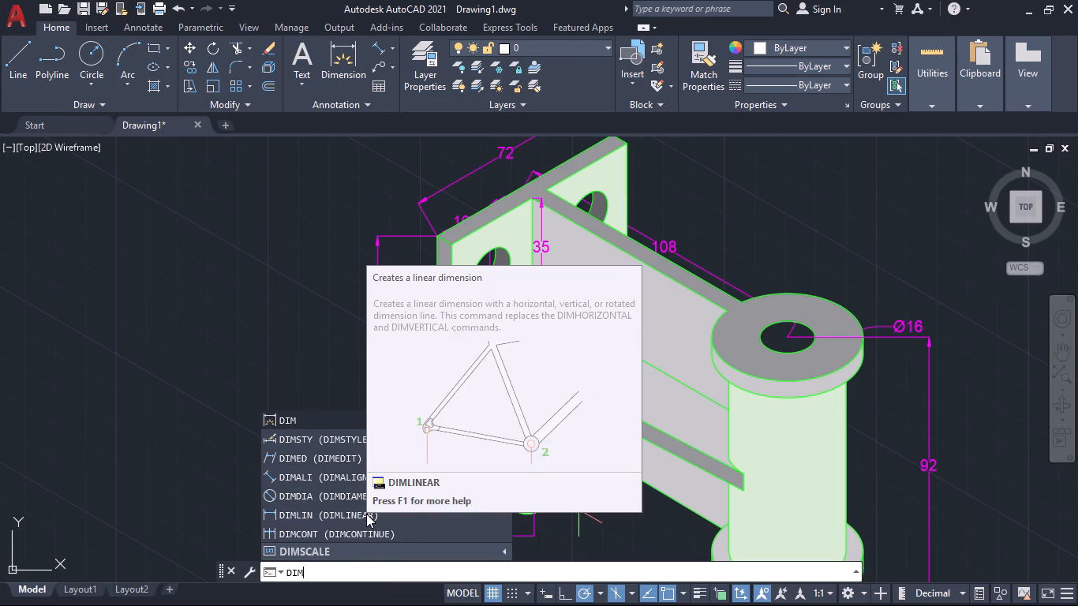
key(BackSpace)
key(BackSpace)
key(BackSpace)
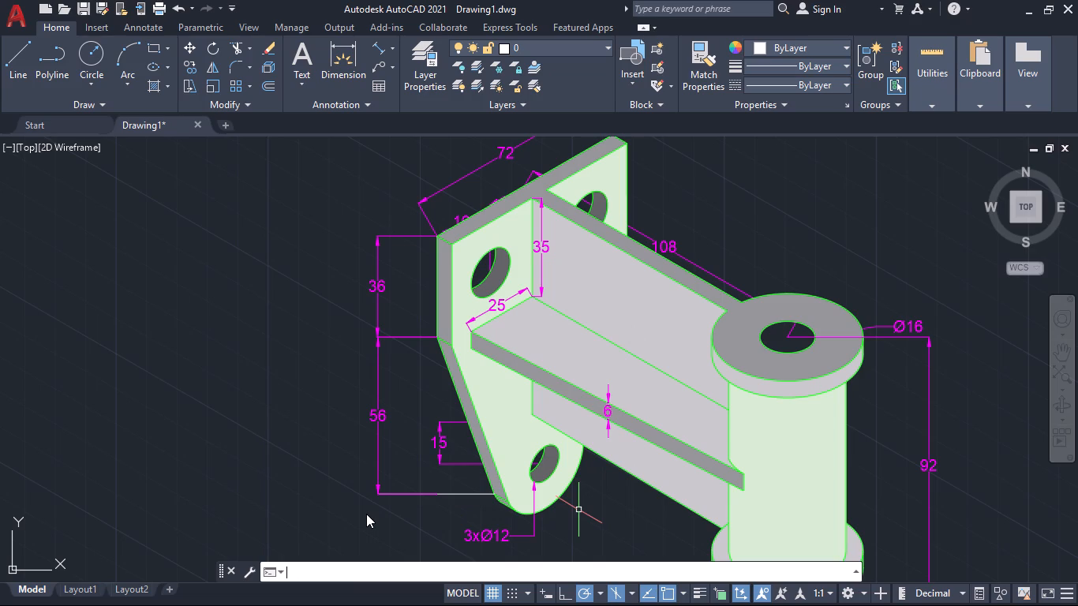
Set the Standard dimension style's text alignment to Aligned with dimension line, leaving the arc length symbol on Preceding dimension text, and make the style current.
key(d)
key(Return)
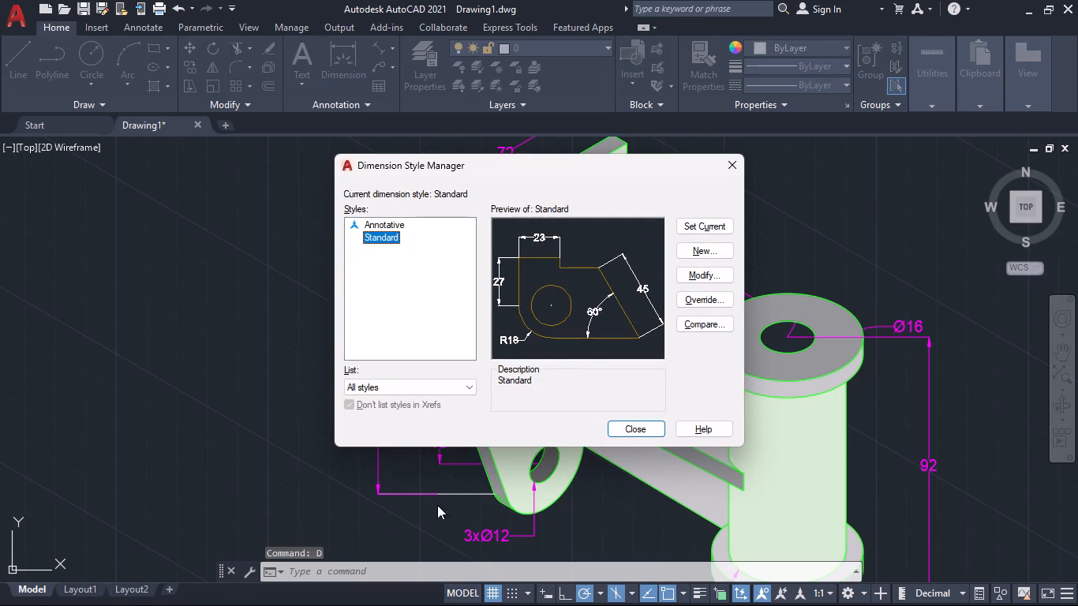
click(709, 275)
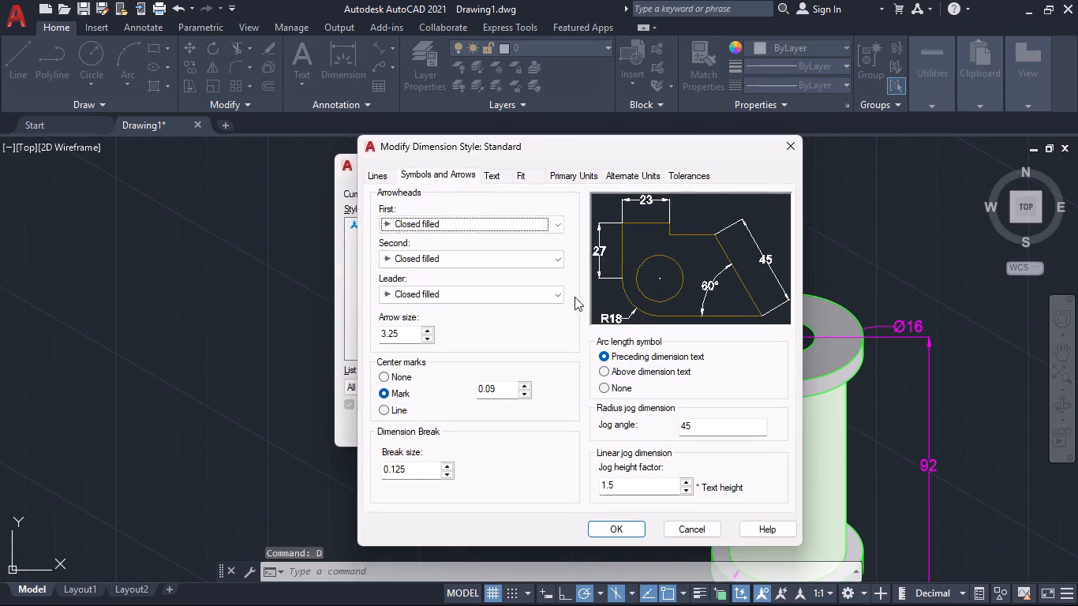
click(627, 374)
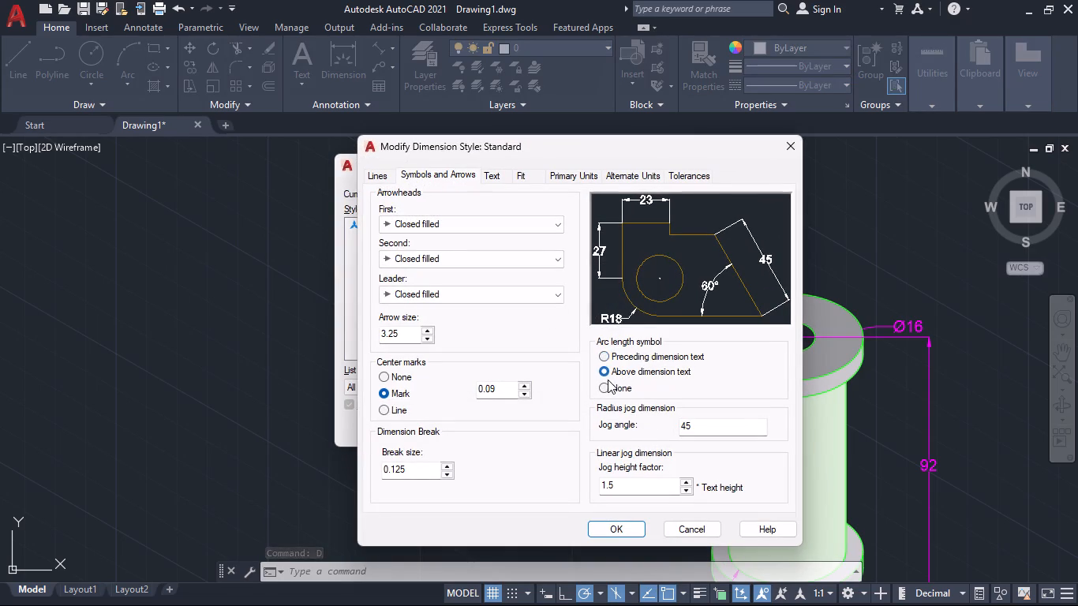
click(607, 382)
click(603, 373)
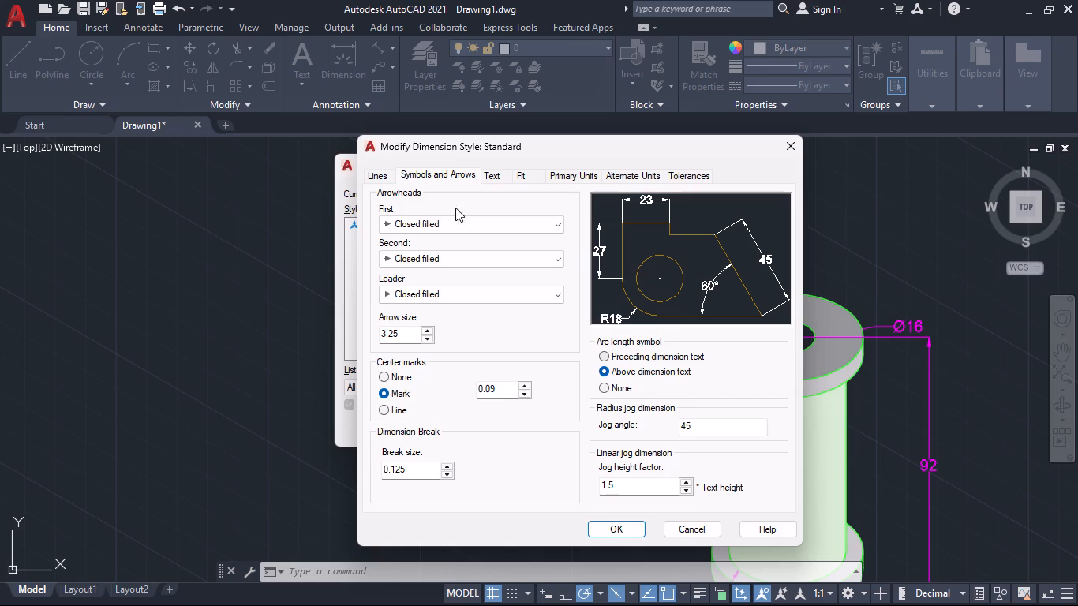
click(601, 357)
click(491, 175)
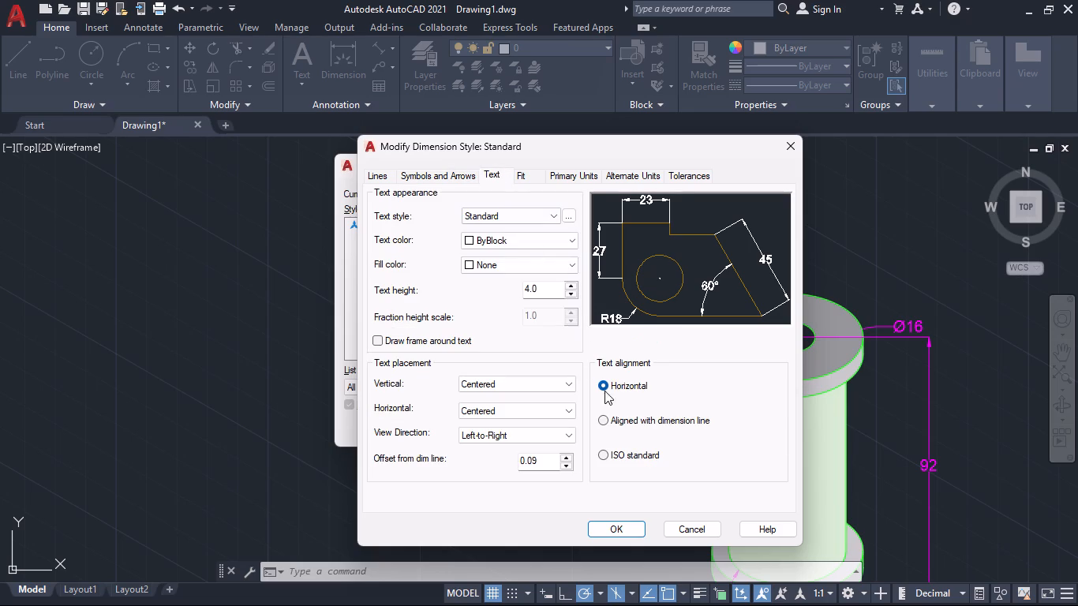
click(607, 423)
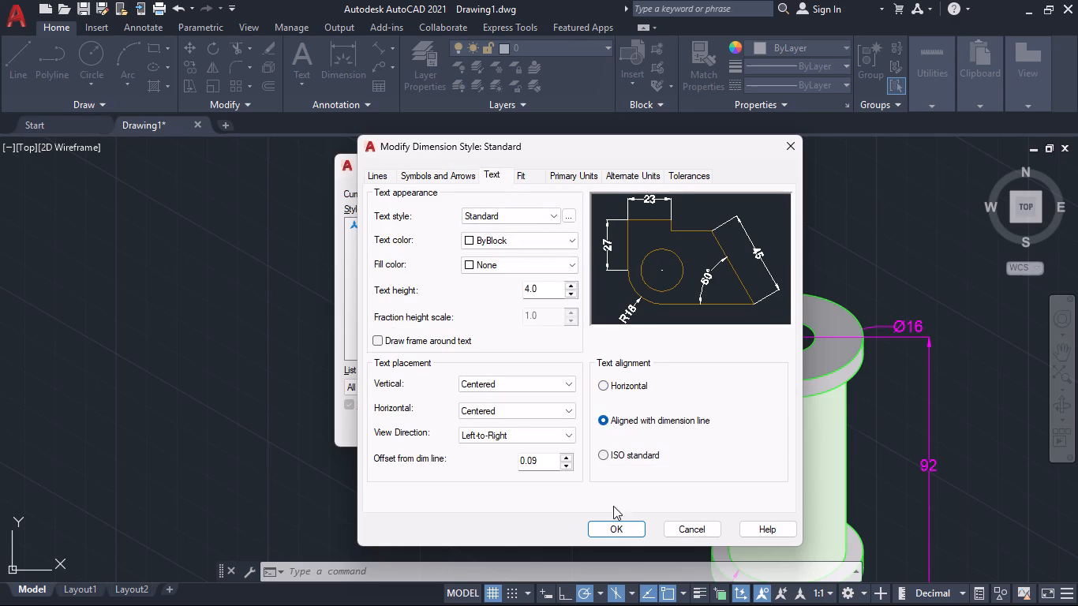
click(612, 525)
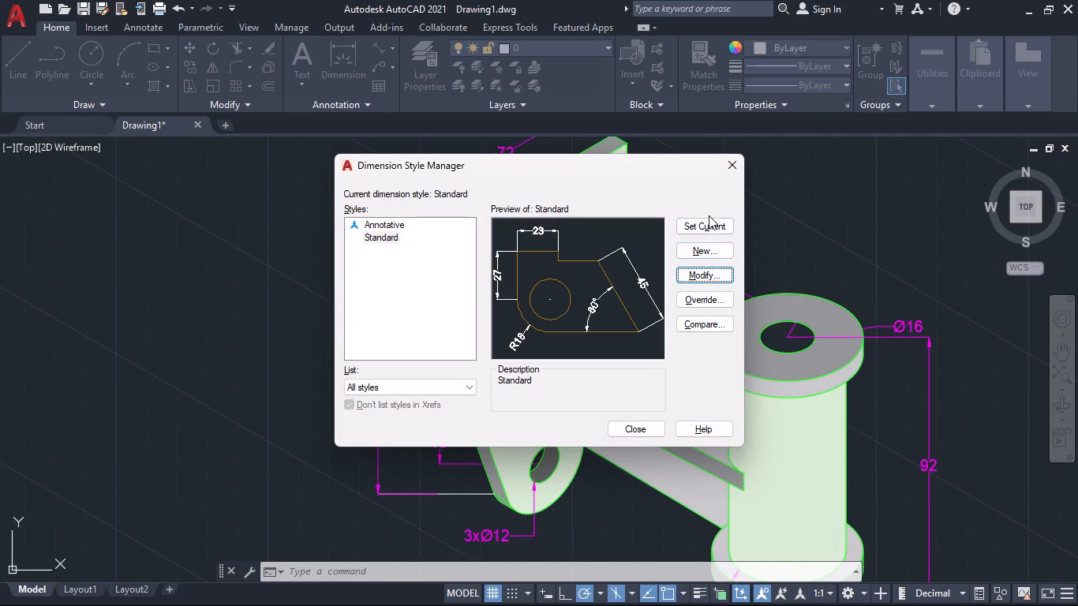
click(711, 225)
click(638, 428)
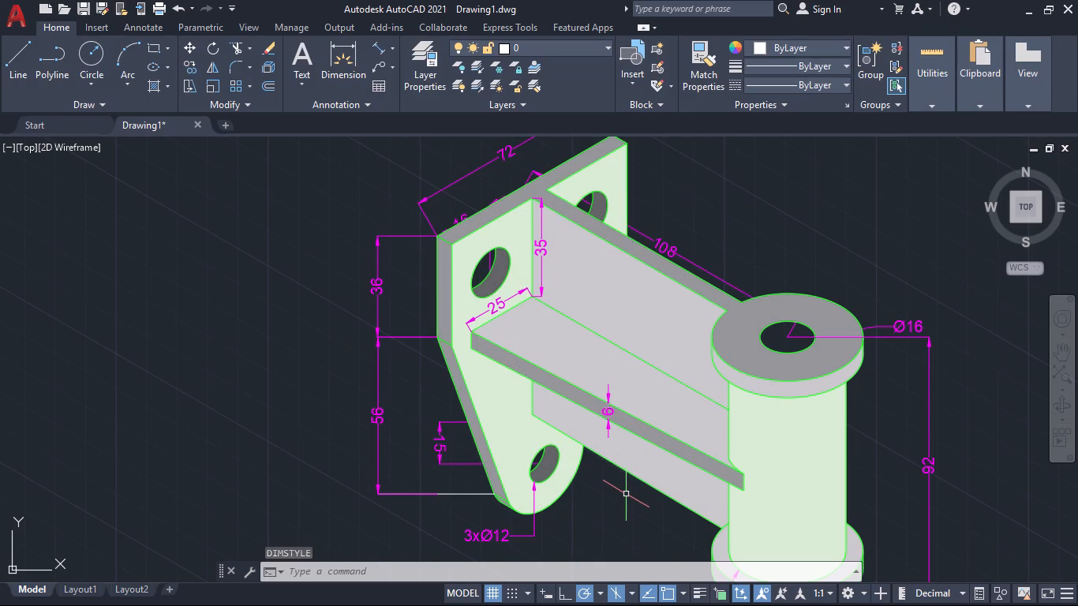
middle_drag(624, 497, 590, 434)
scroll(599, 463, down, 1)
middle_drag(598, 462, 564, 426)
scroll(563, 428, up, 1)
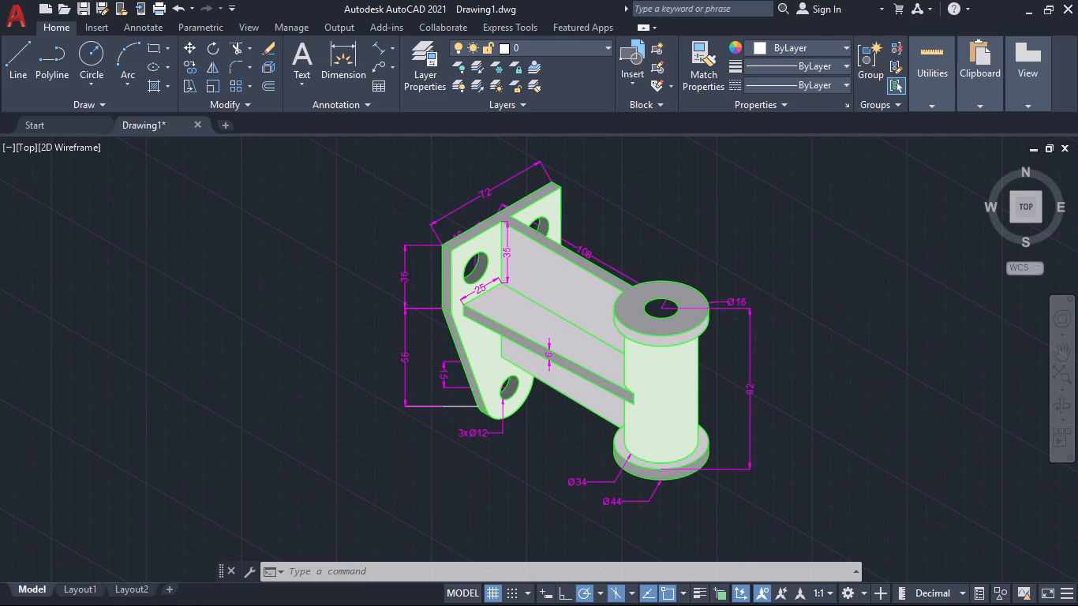
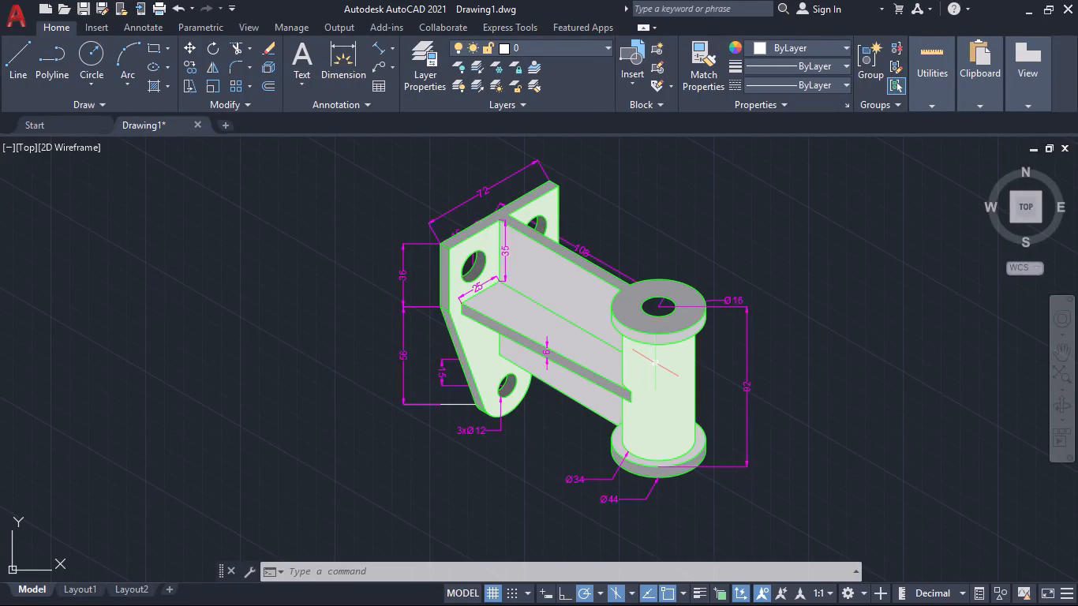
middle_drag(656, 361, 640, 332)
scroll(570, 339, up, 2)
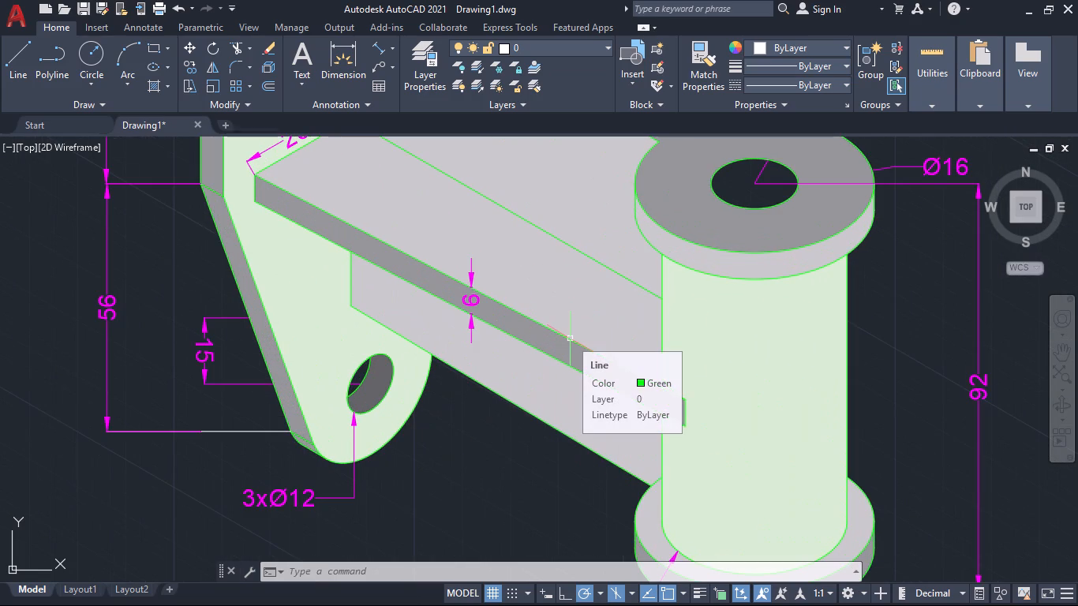
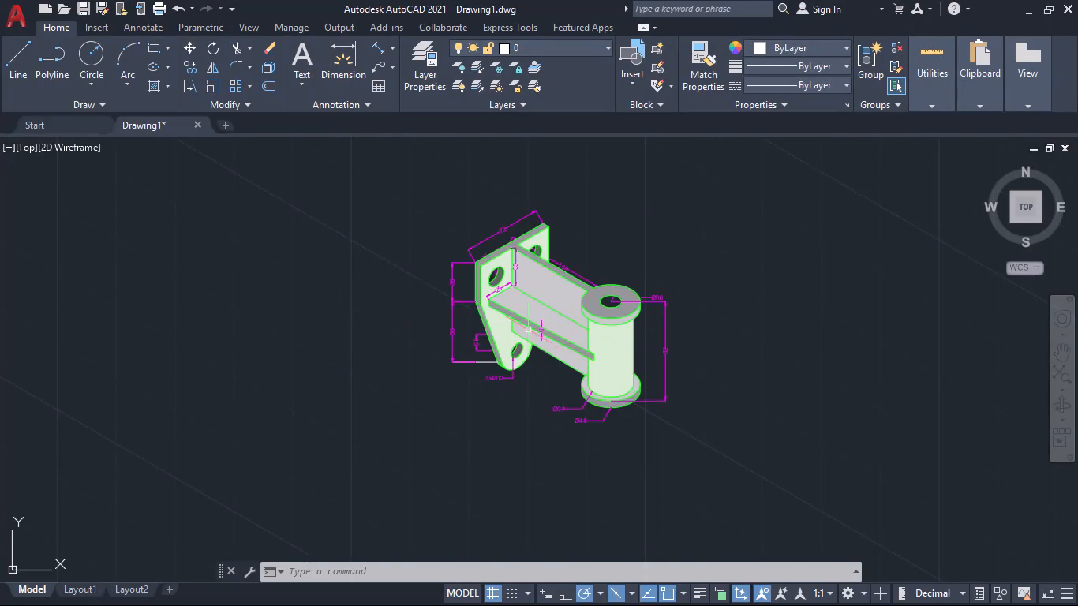
Examine the dimensions and diameter notes across the whole isometric bracket drawing, including around the cylindrical boss.
scroll(528, 330, up, 1)
scroll(528, 330, down, 1)
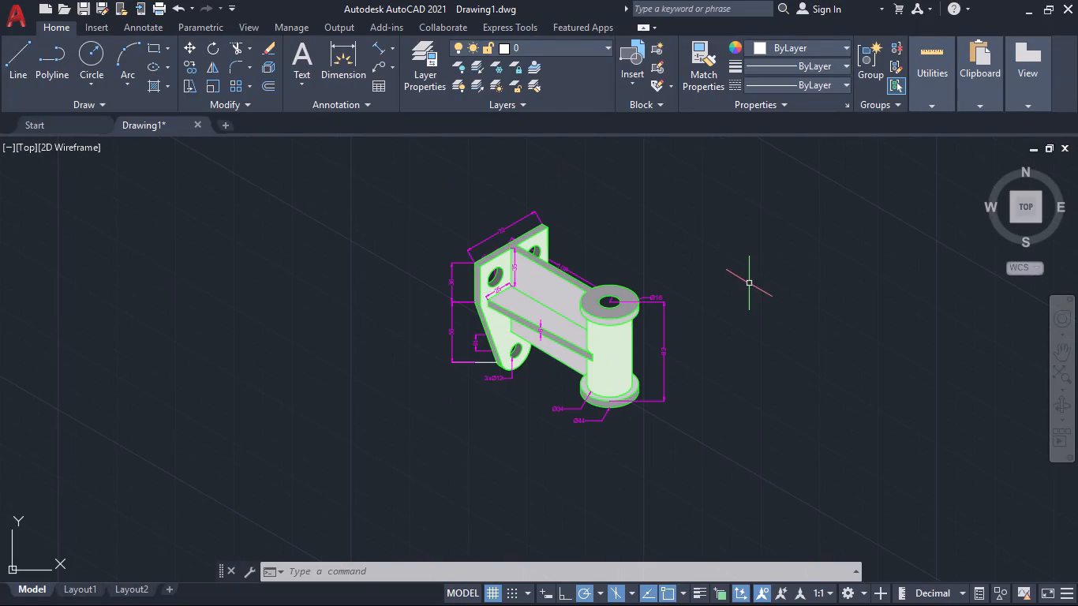
middle_drag(750, 283, 747, 245)
scroll(619, 242, up, 2)
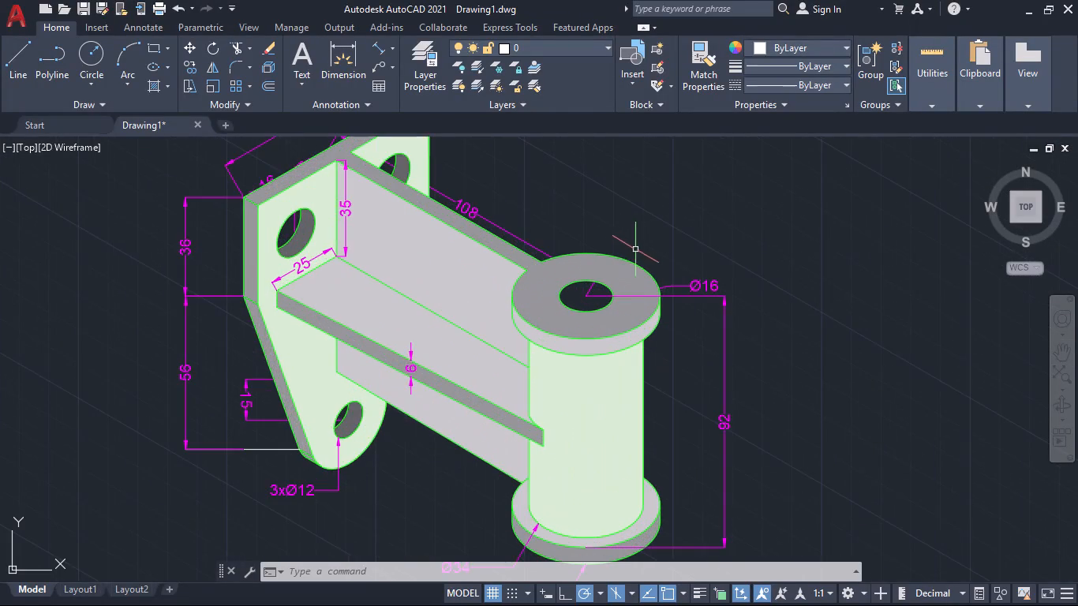
scroll(647, 264, up, 3)
scroll(647, 264, down, 2)
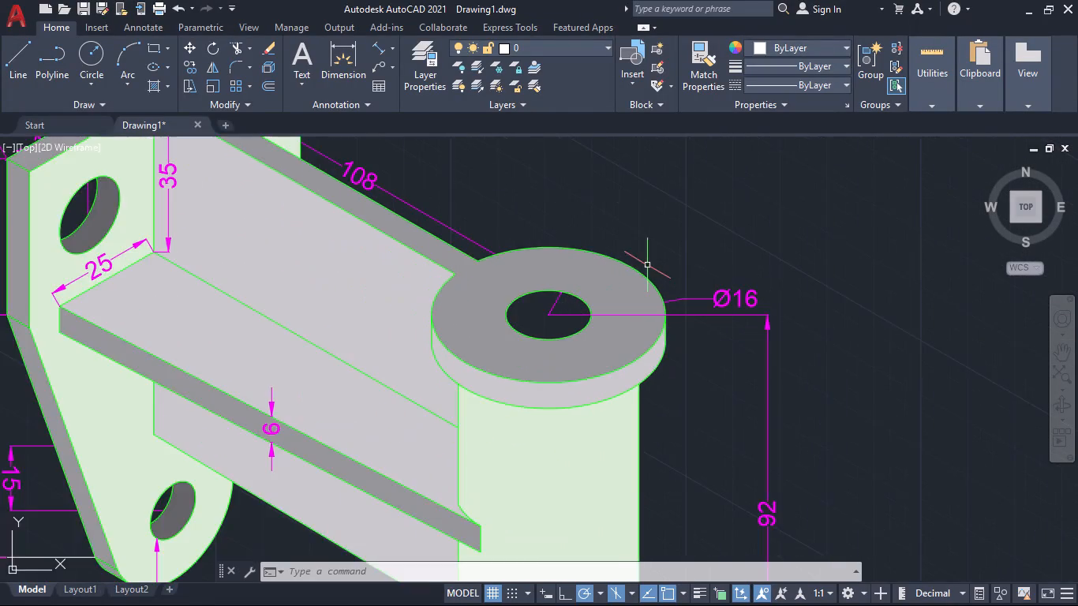
scroll(646, 266, down, 2)
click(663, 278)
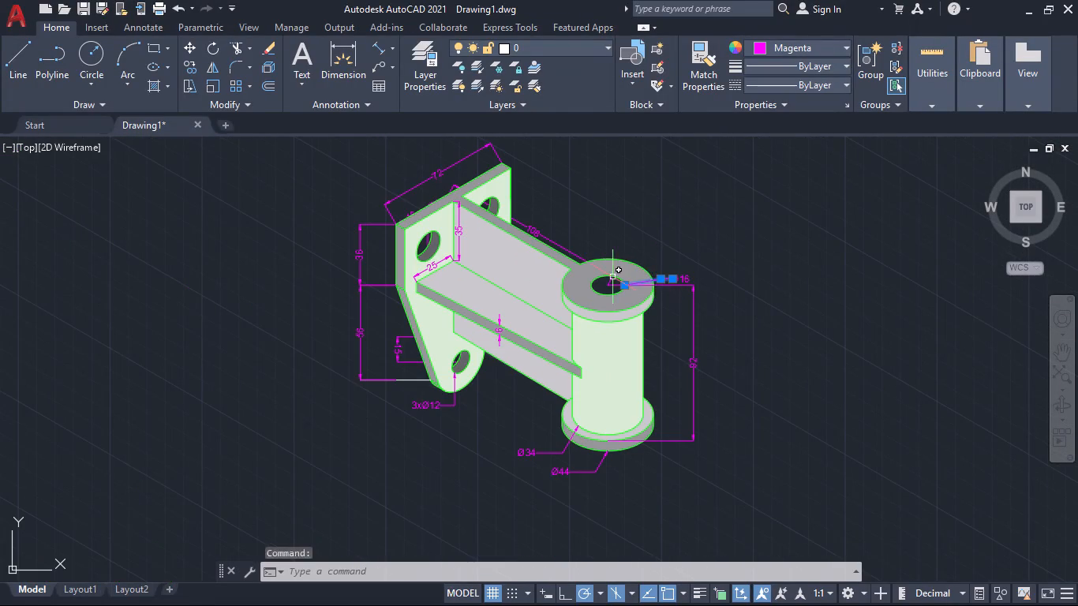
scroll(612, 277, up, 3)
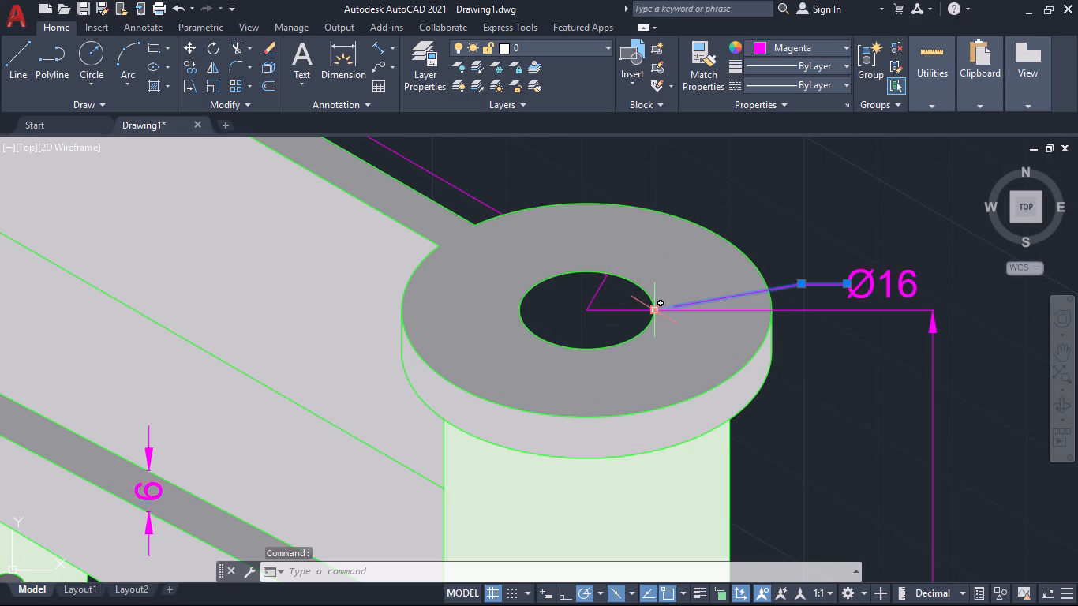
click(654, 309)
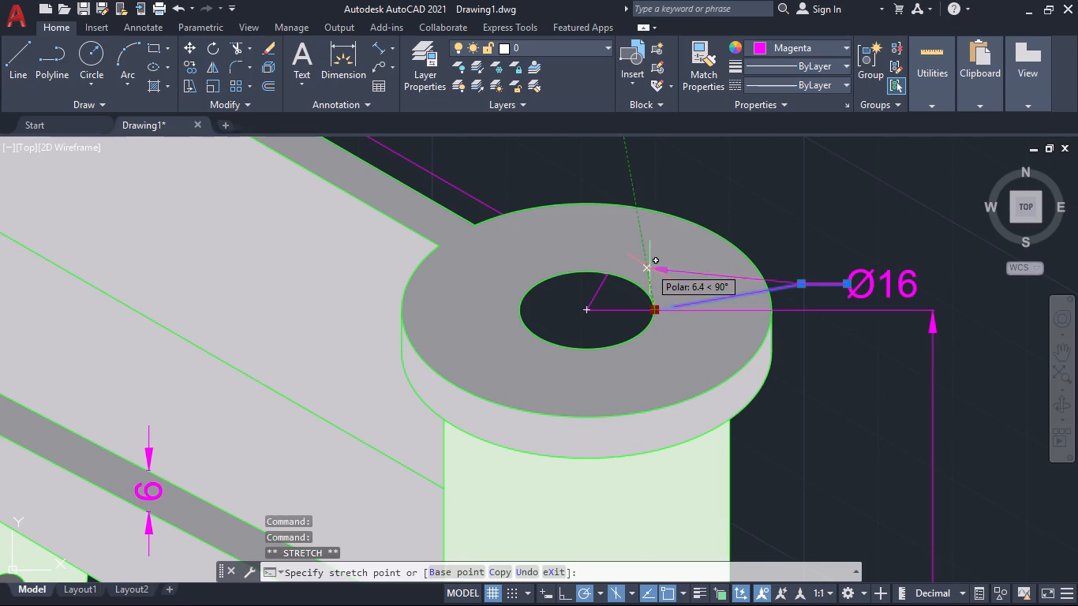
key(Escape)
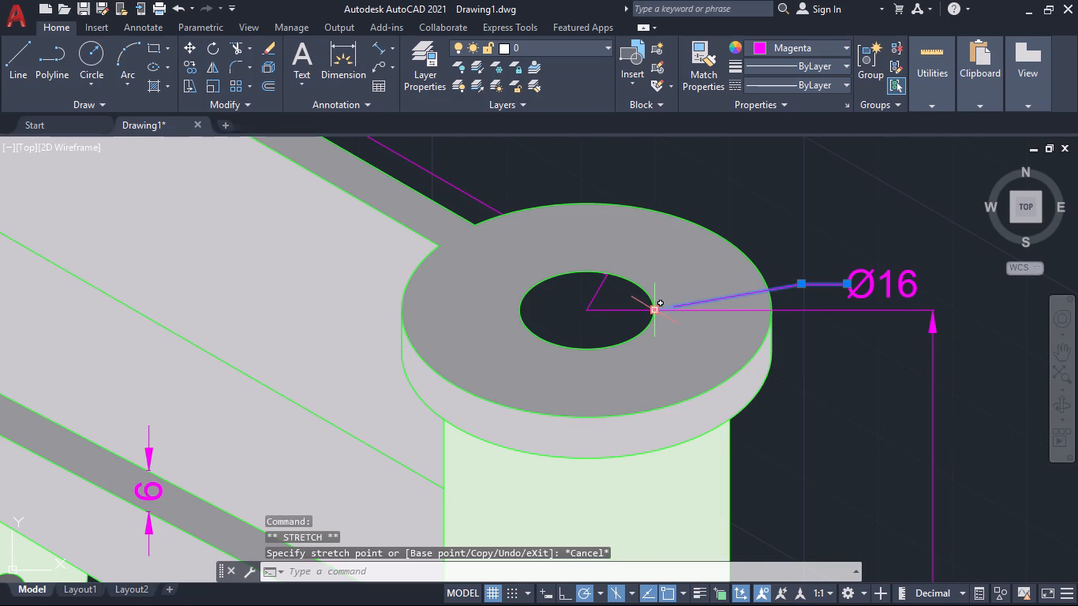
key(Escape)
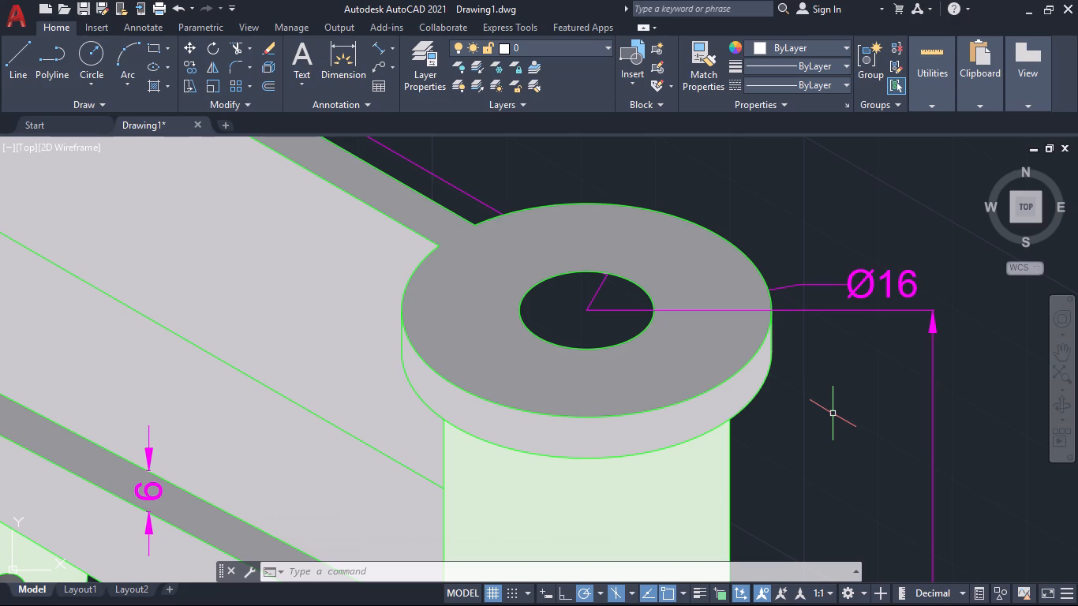
Save the bracket drawing as ISMC in the Documents folder, consulting the drawing title in the Chrome description for the name.
scroll(707, 365, down, 3)
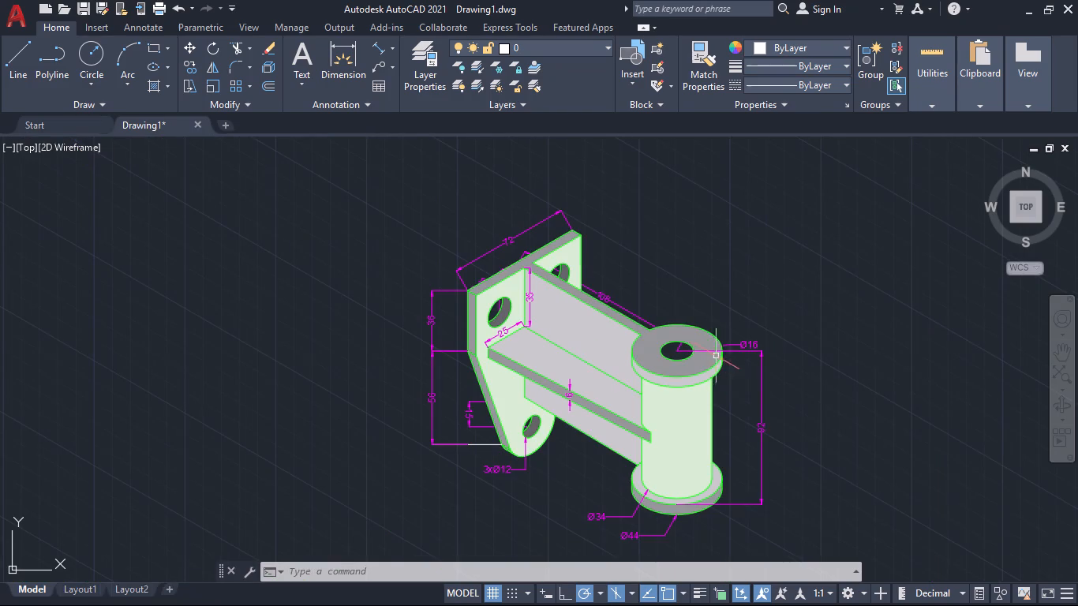
middle_drag(740, 397, 718, 372)
key(ctrl+s)
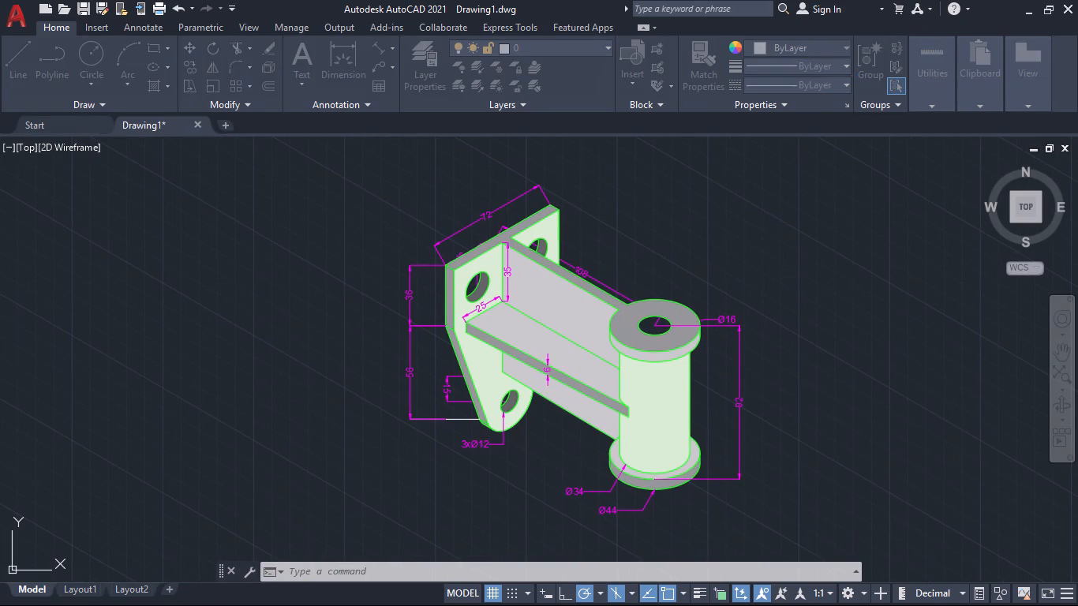
key(alt+Tab)
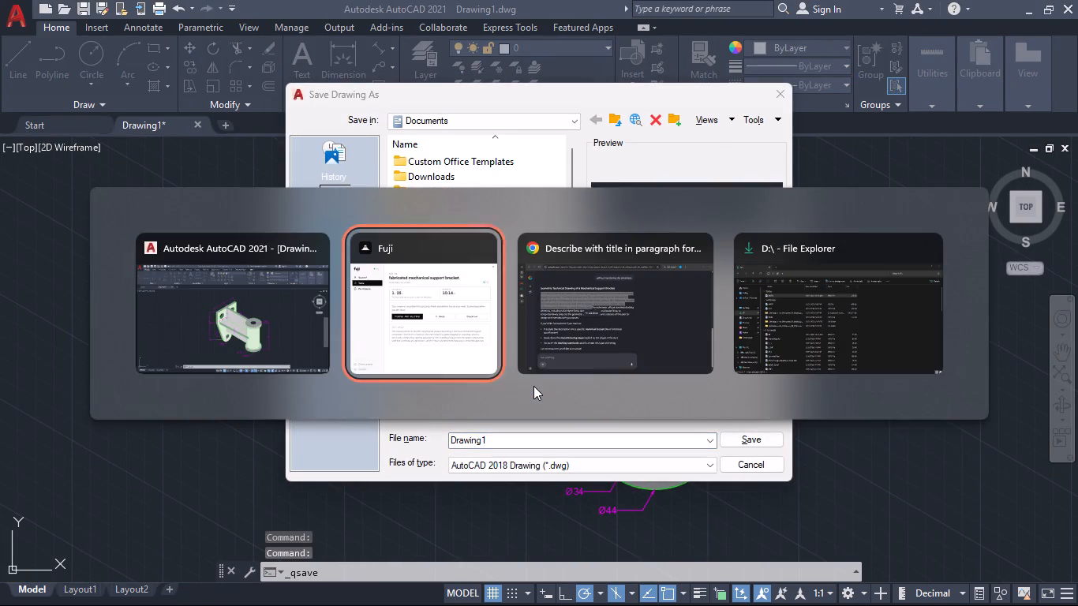
key(alt+Tab)
scroll(453, 207, up, 1)
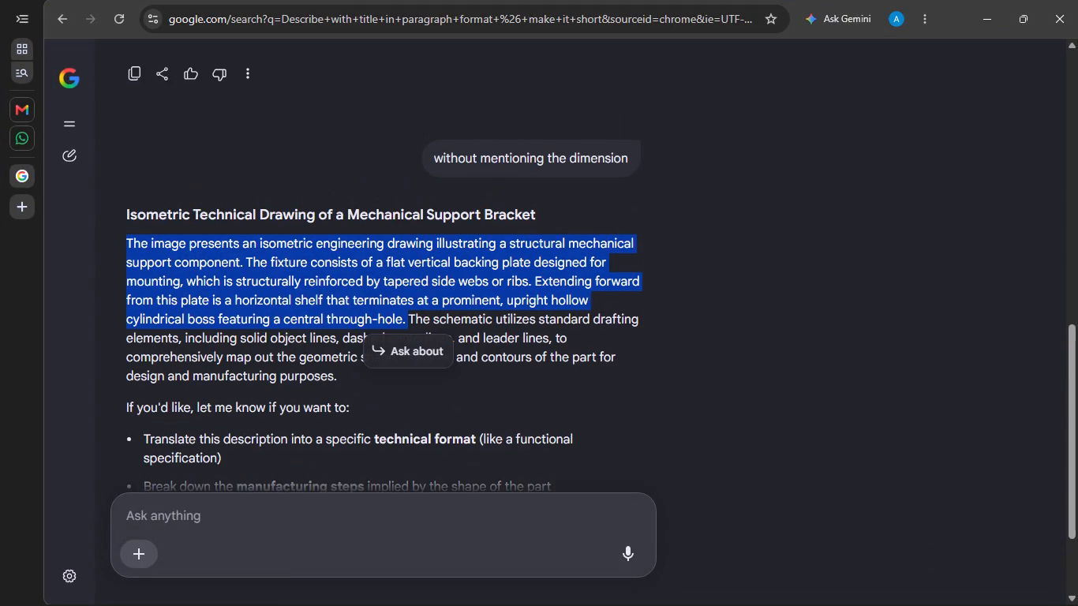
scroll(428, 259, up, 8)
scroll(428, 259, down, 1)
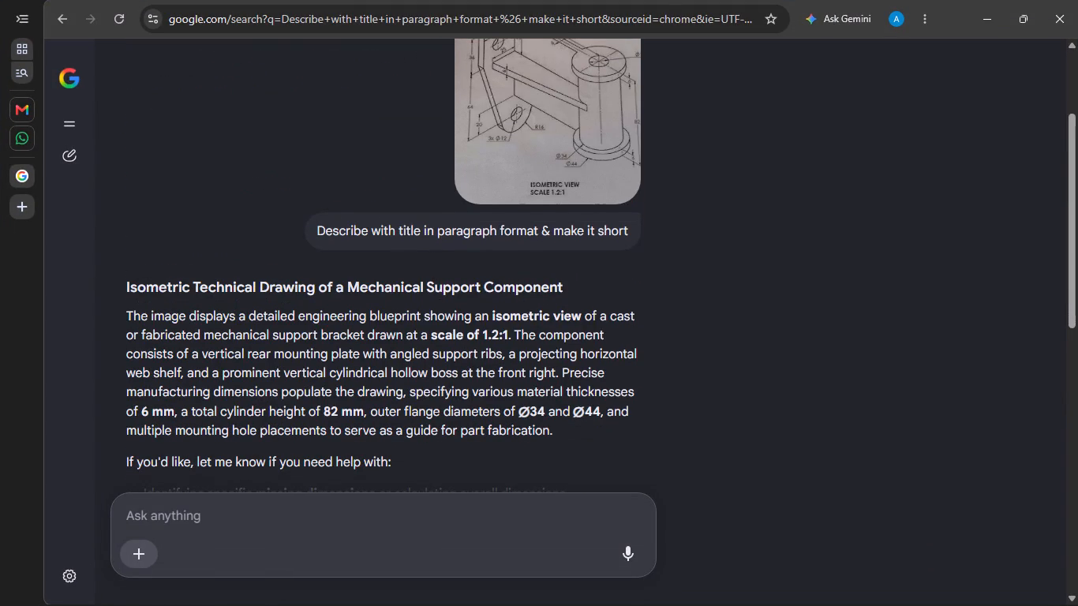
key(alt+Tab)
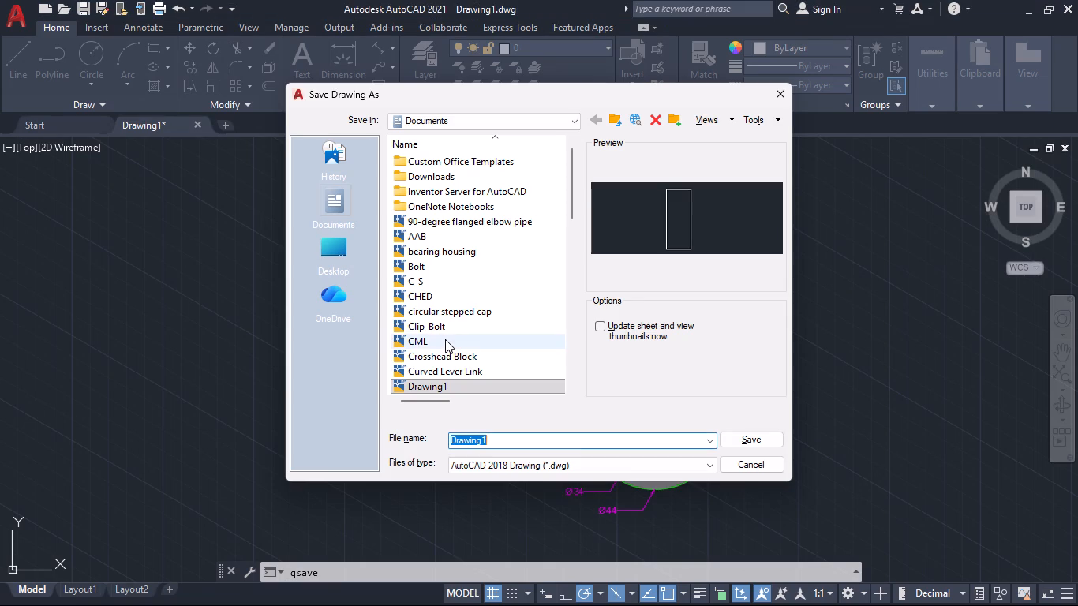
key(BackSpace)
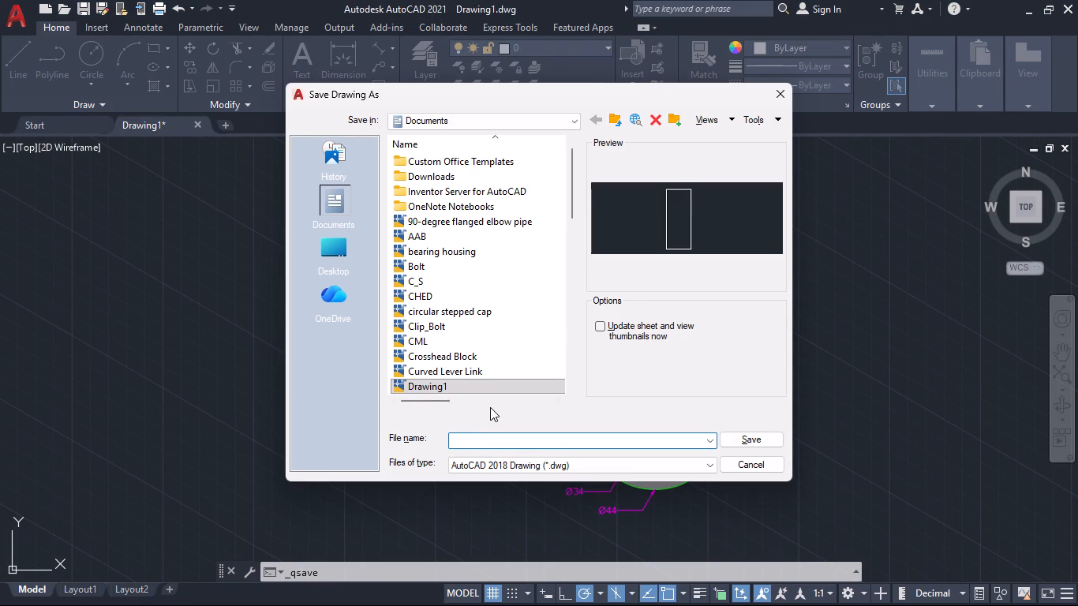
key(shift+i)
text(SMC)
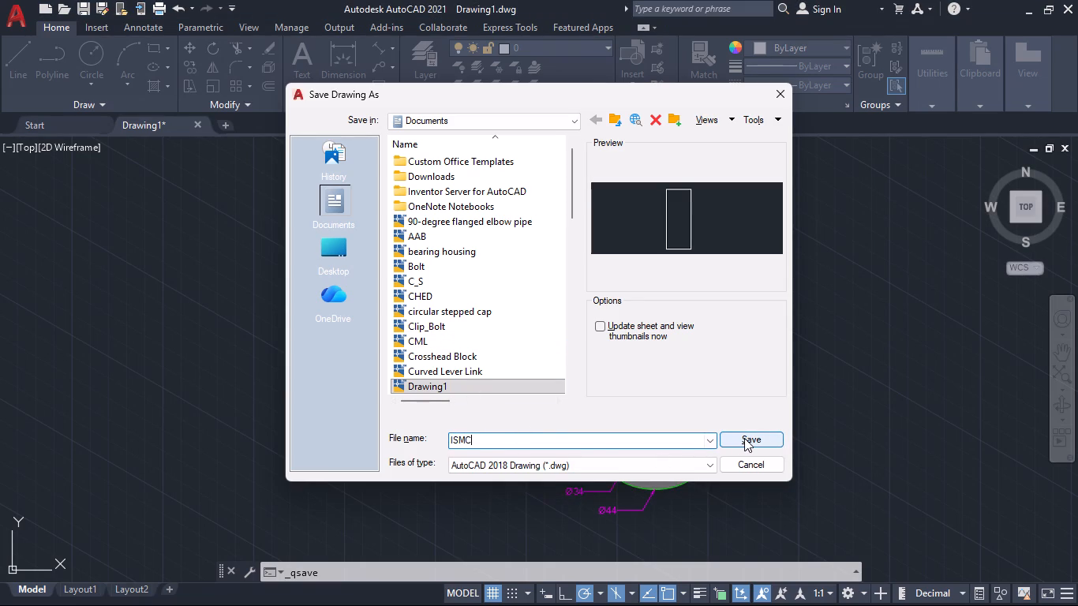
click(744, 438)
Switch to the Chrome page with the bracket description.
key(alt+Tab)
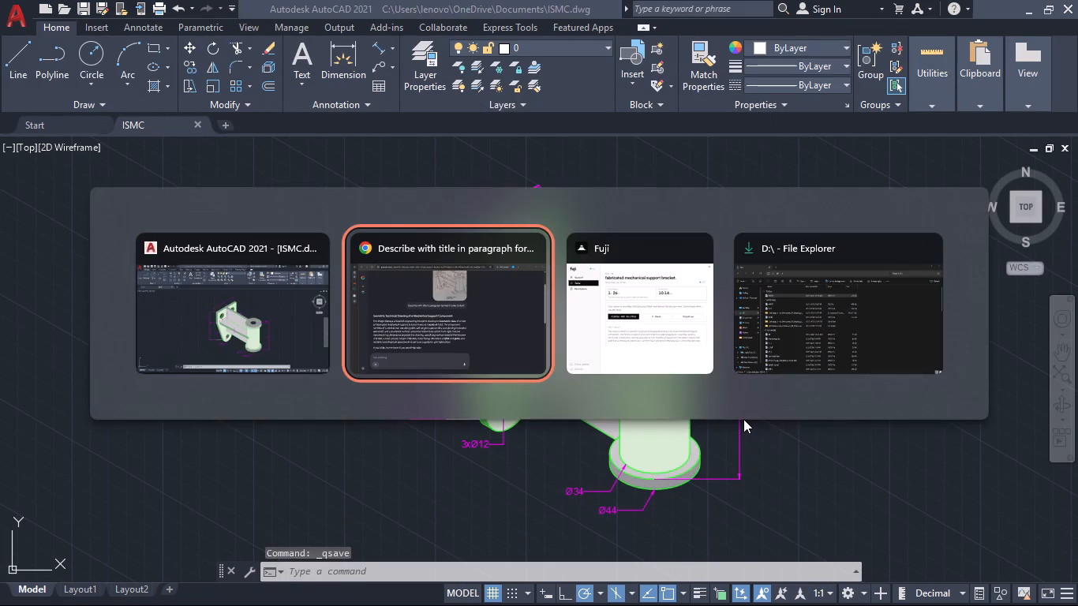